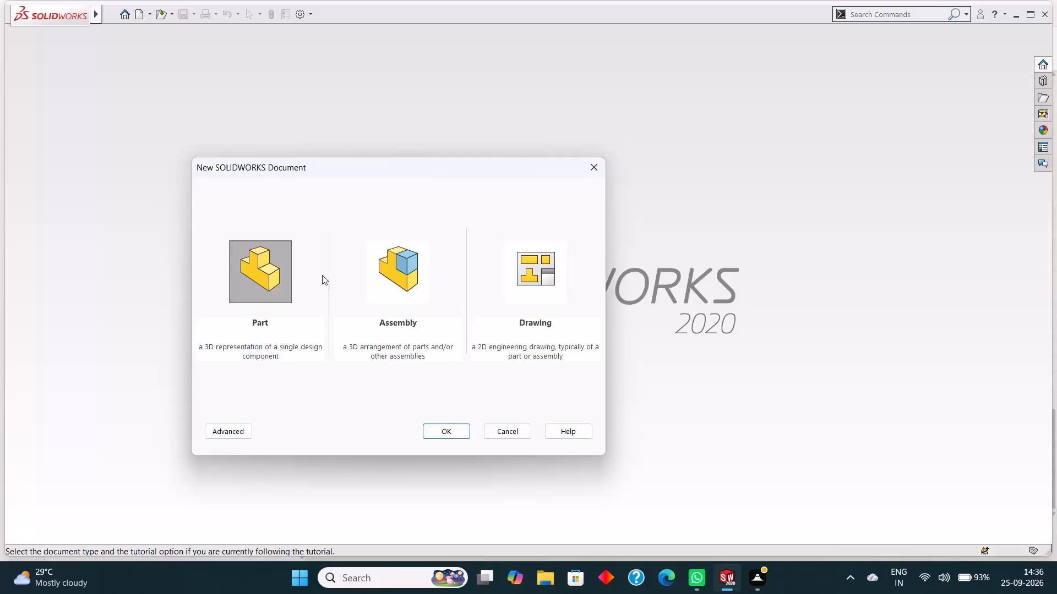
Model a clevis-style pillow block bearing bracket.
Create a new part document.
left_click(284, 267)
left_click(442, 430)
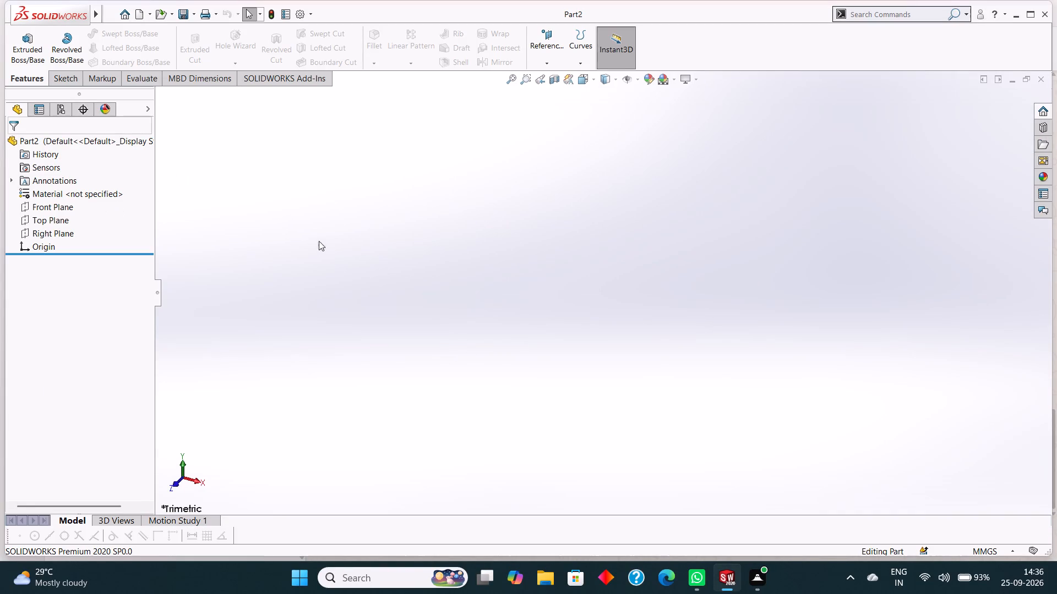
On the Front Plane, sketch a closed line rectangle from the origin, 290 mm long and 30 mm high.
left_click(52, 208)
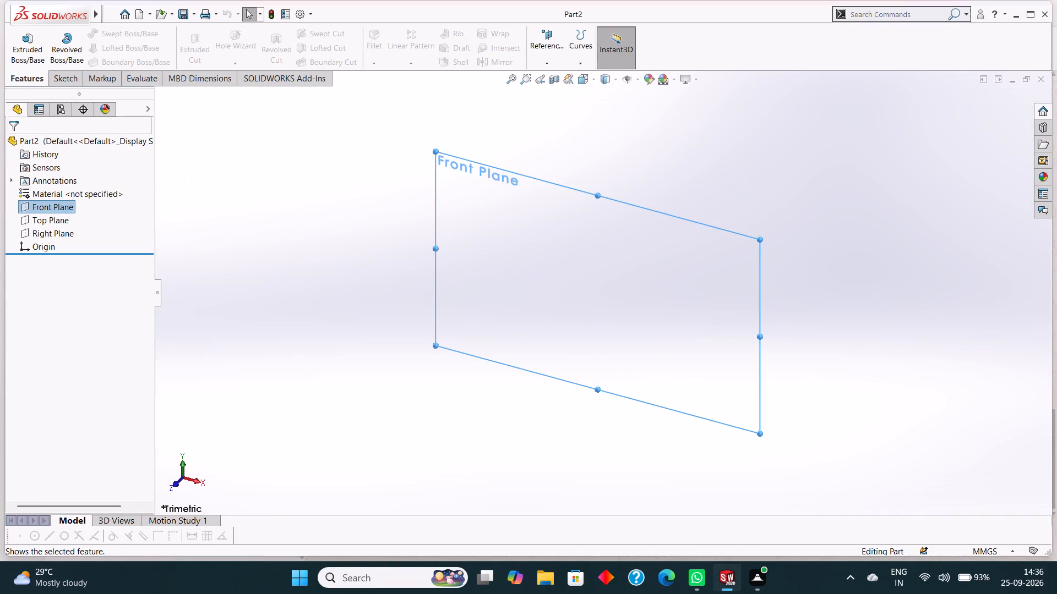
left_click(68, 82)
left_click(105, 31)
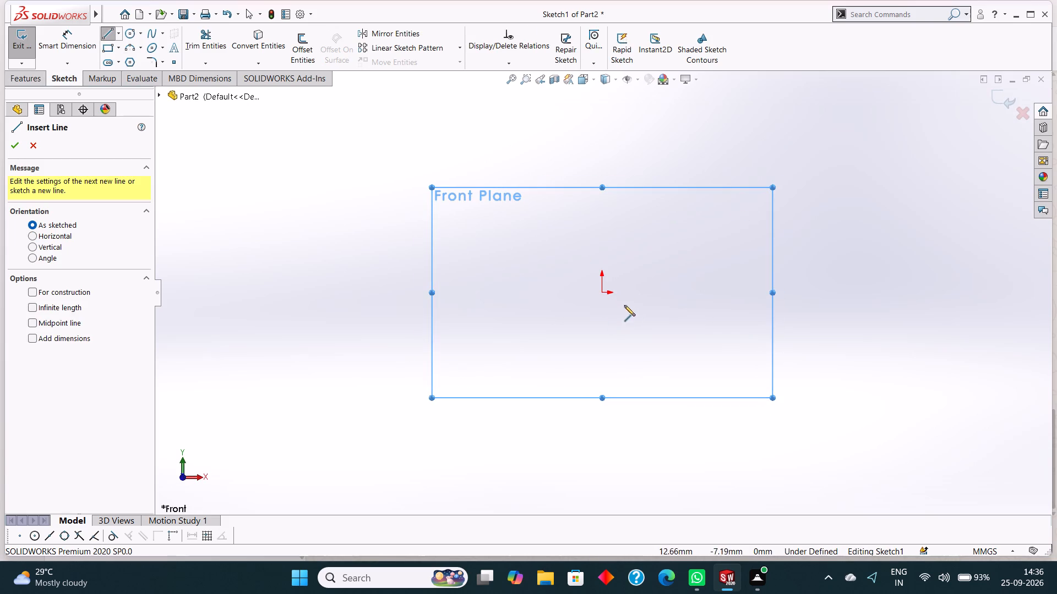
left_click(601, 291)
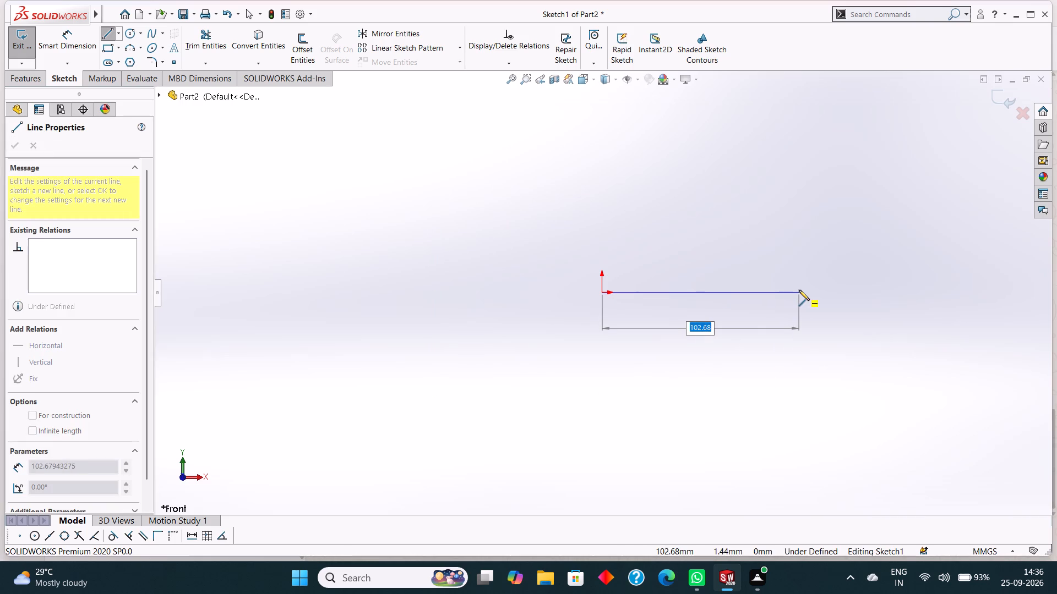
key("2")
type("90")
key("Return")
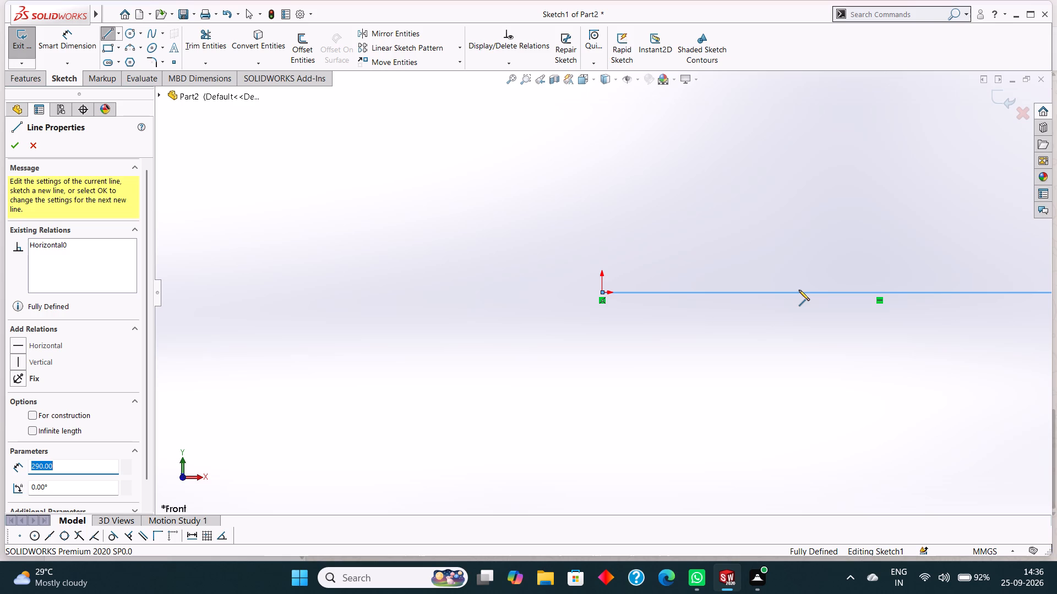
scroll(799, 290, "up", 2)
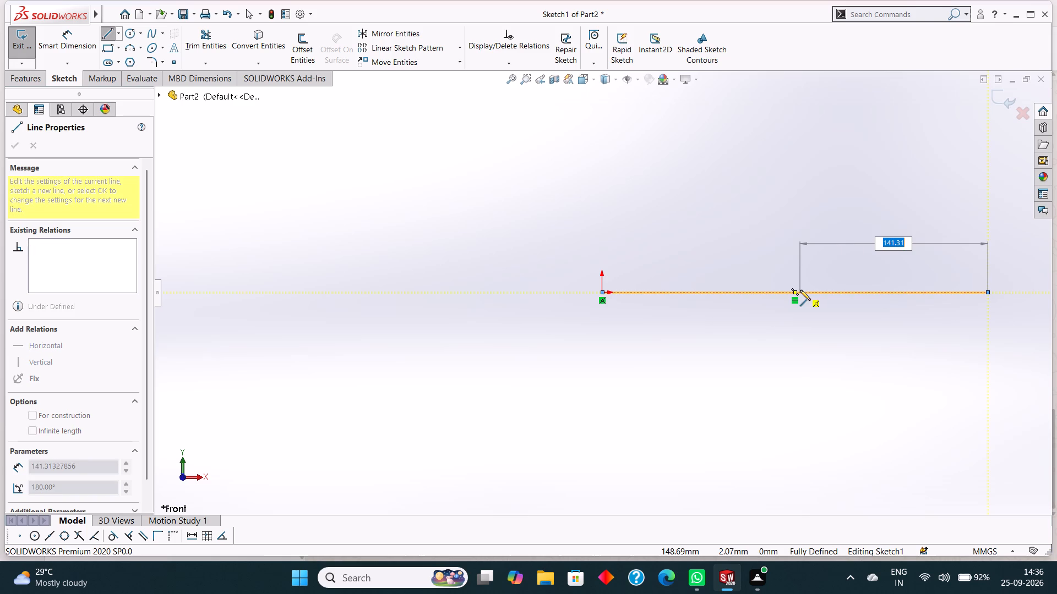
scroll(800, 290, "up", 2)
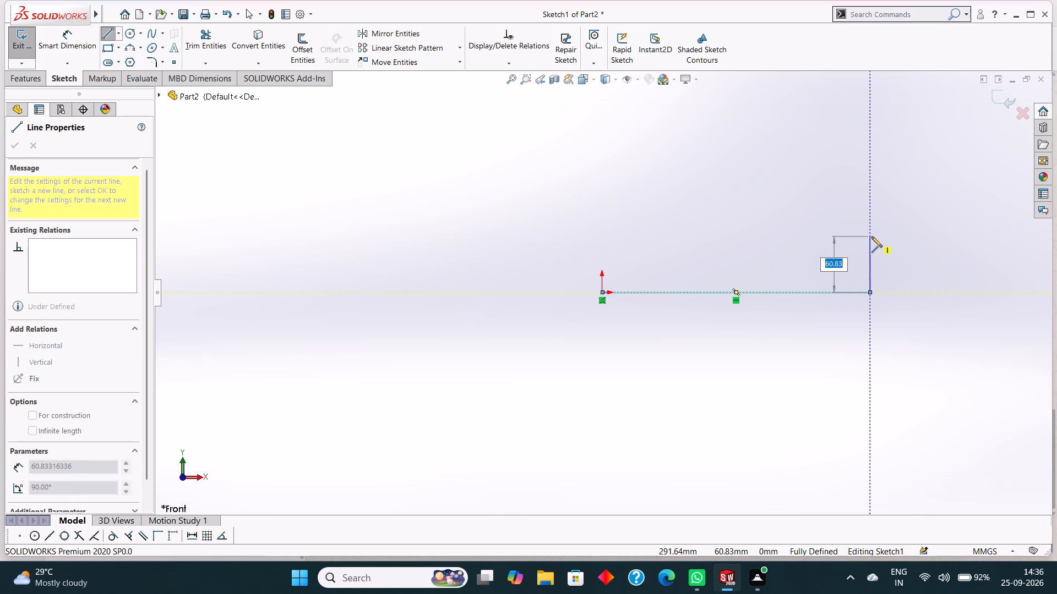
type("30")
key("Return")
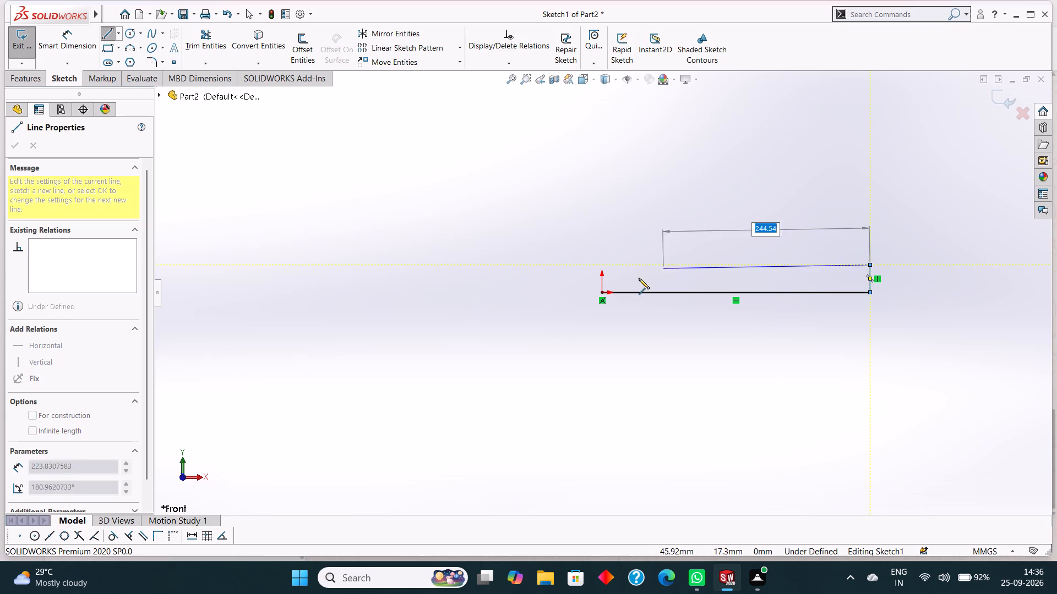
left_click(601, 266)
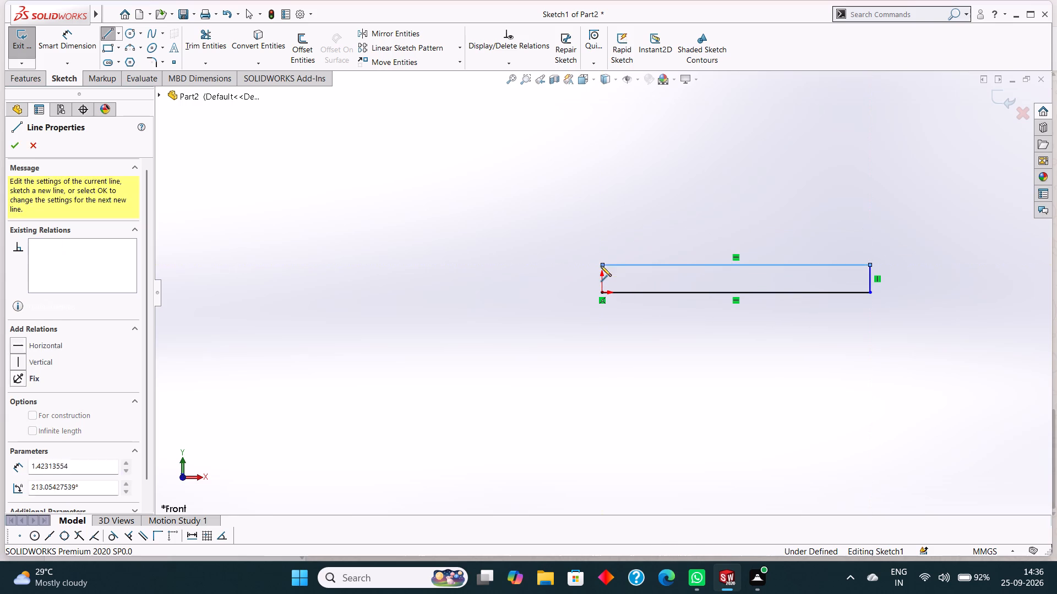
left_click(603, 293)
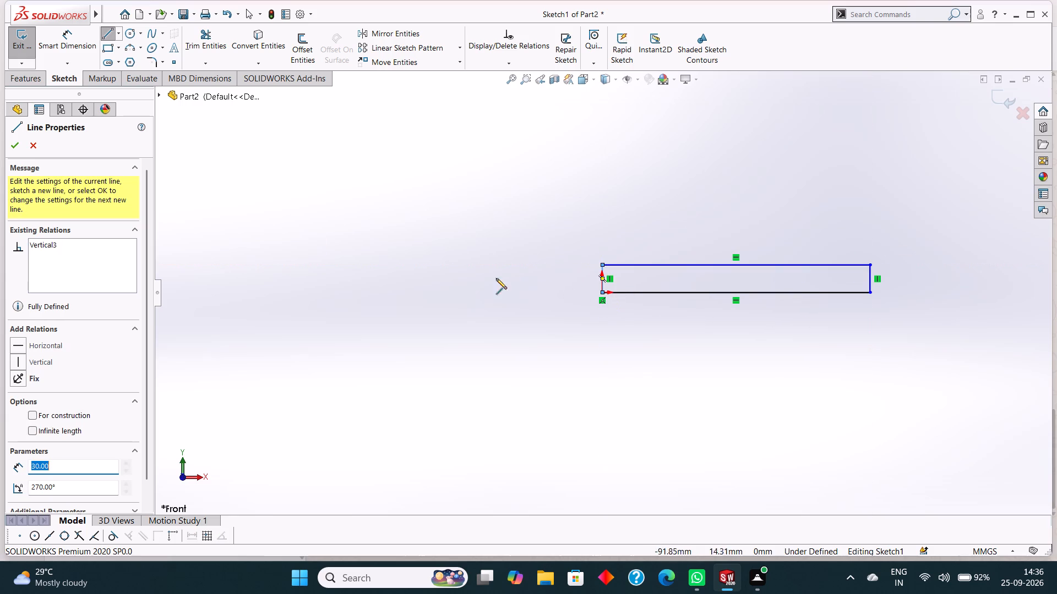
left_click(19, 144)
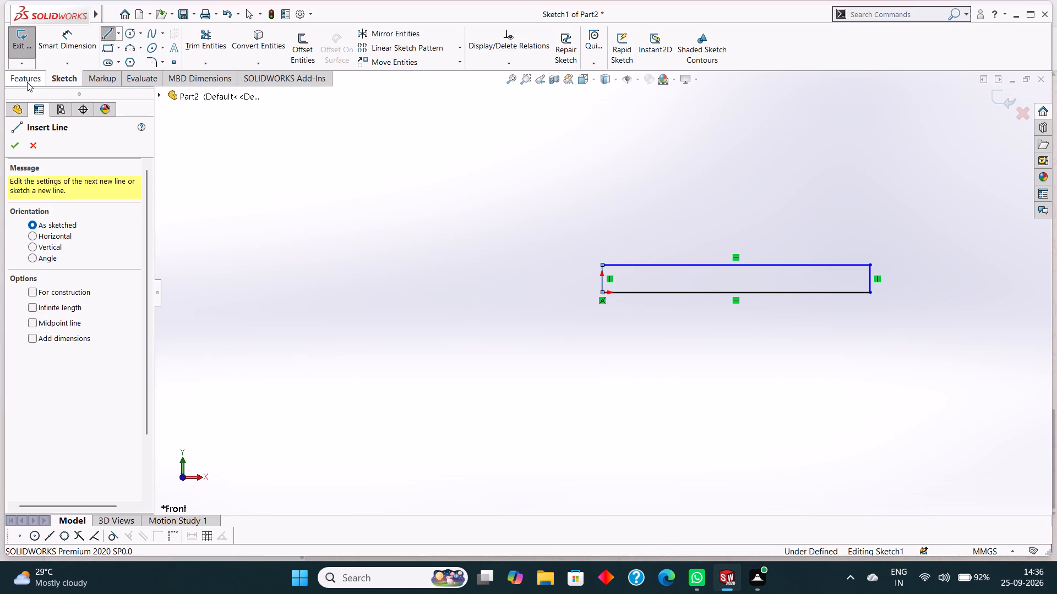
left_click(19, 142)
Add smart dimensions to the rectangle's bottom line and its vertical side away from the origin.
left_click(21, 79)
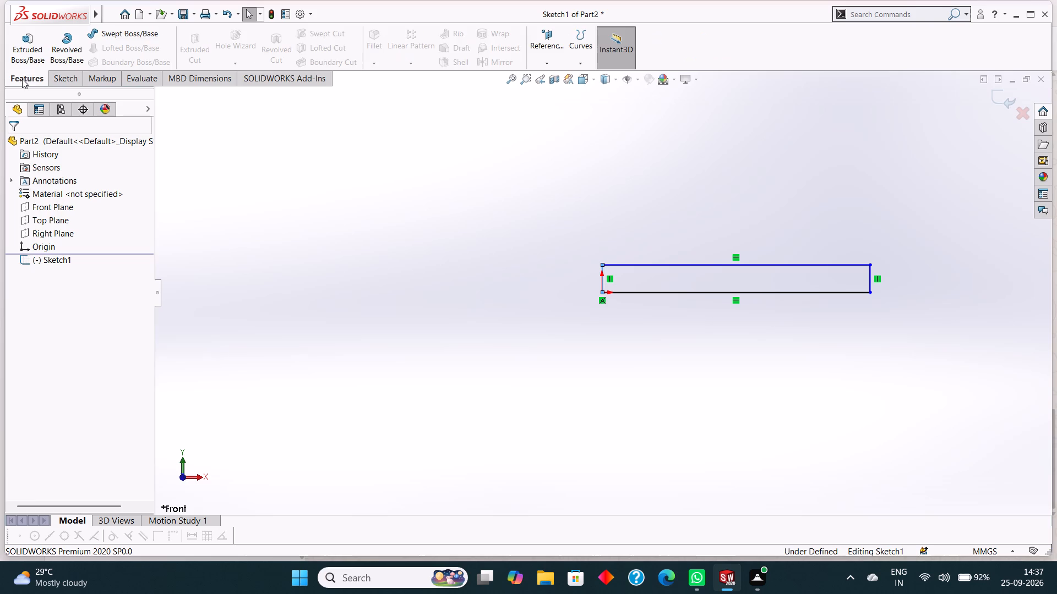
left_click(55, 76)
left_click(53, 45)
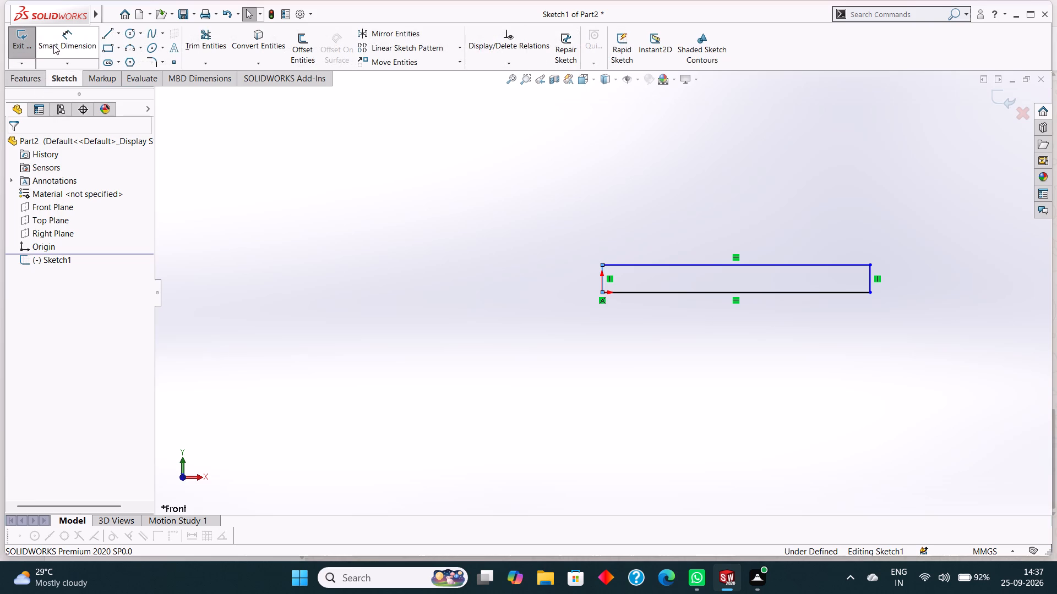
left_click(673, 291)
left_click(686, 335)
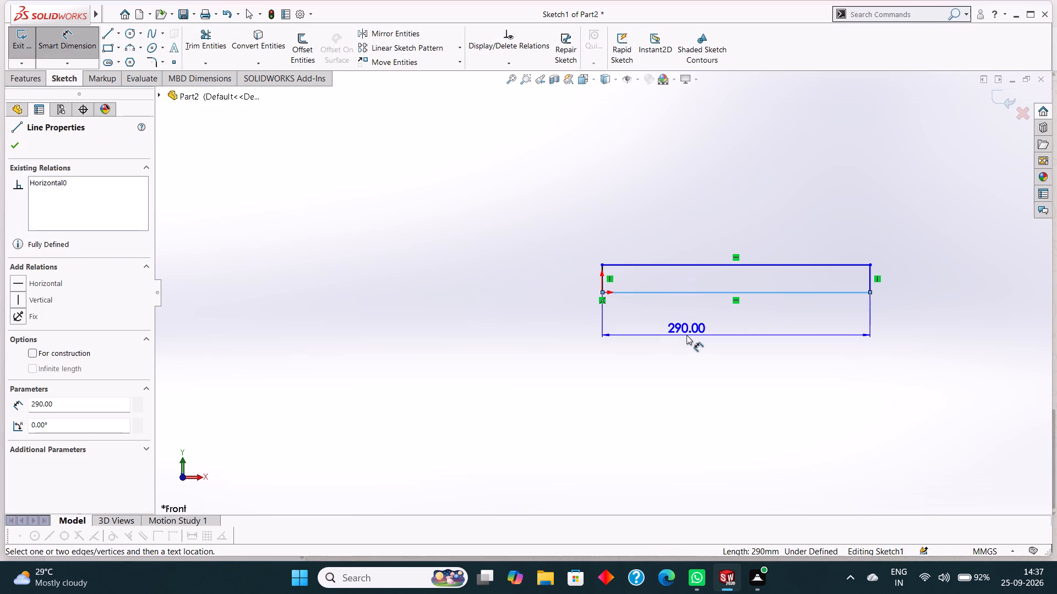
left_click(641, 316)
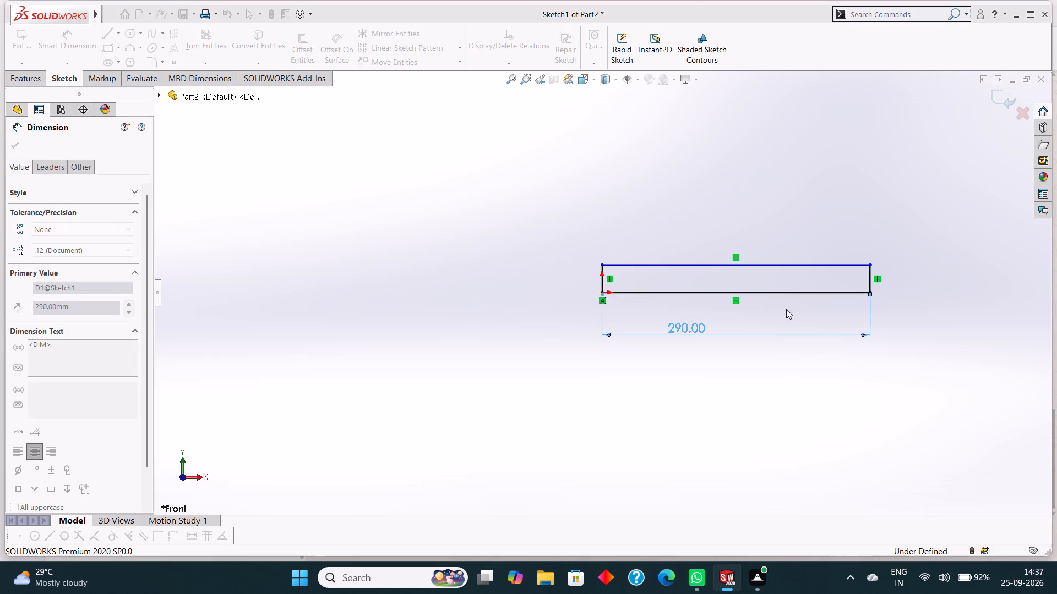
left_click(871, 273)
left_click(905, 272)
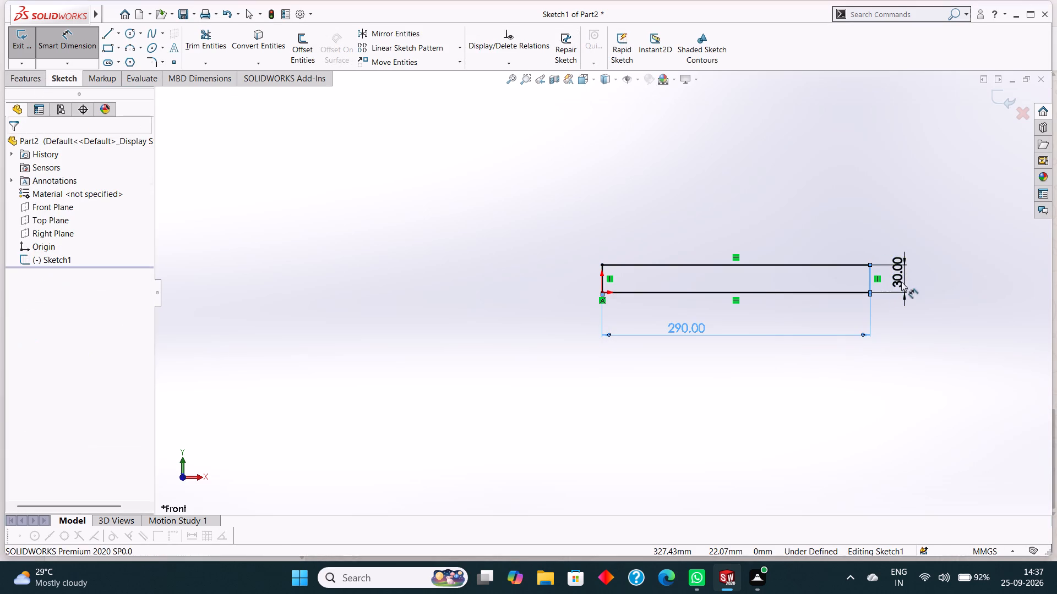
left_click(859, 259)
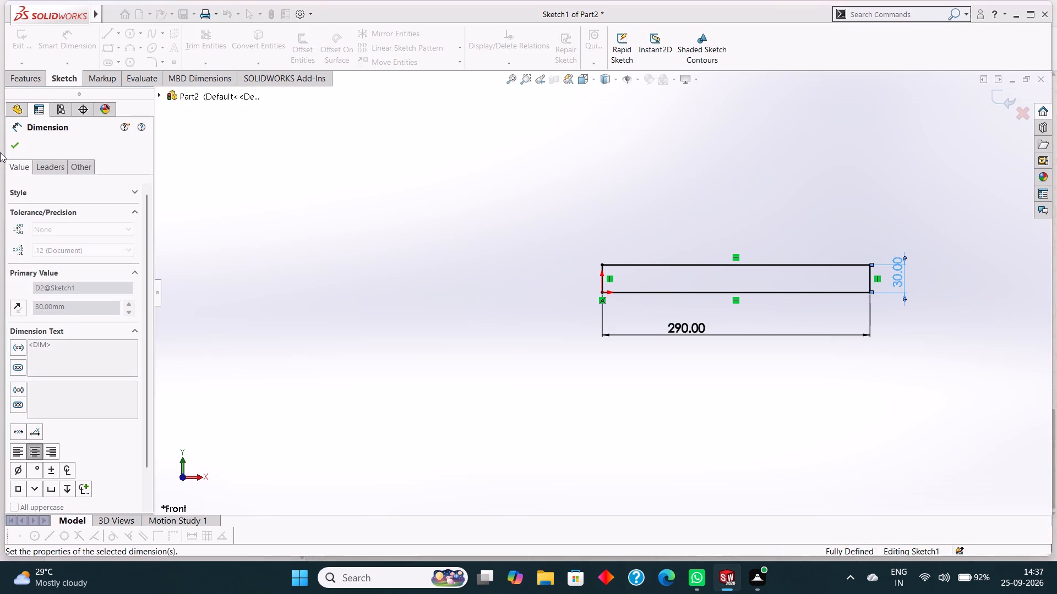
left_click(14, 144)
Extrude the rectangle as a blind boss to a depth of 100 mm.
left_click(31, 85)
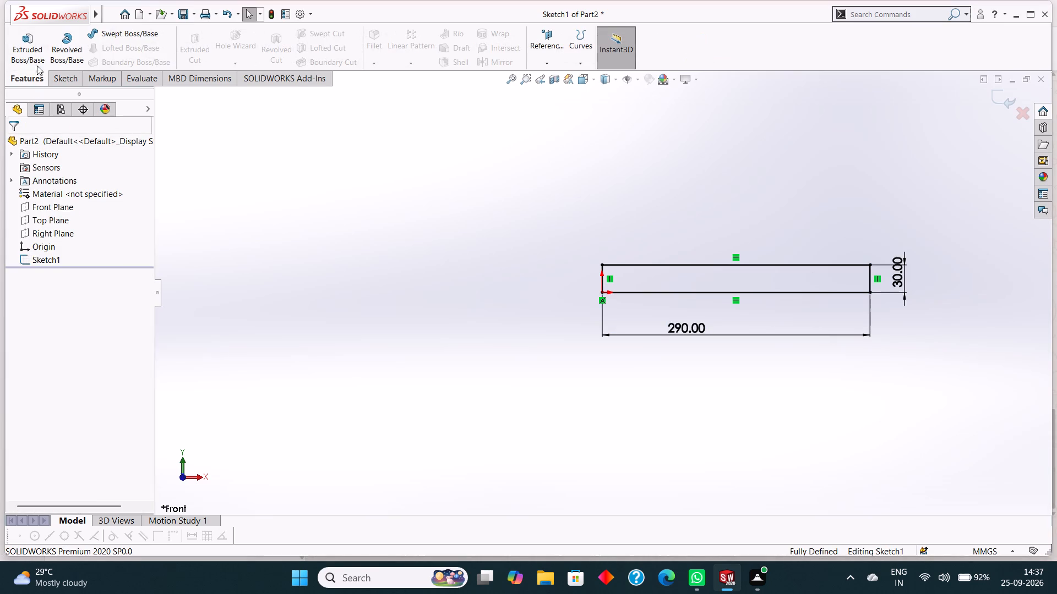
left_click(34, 57)
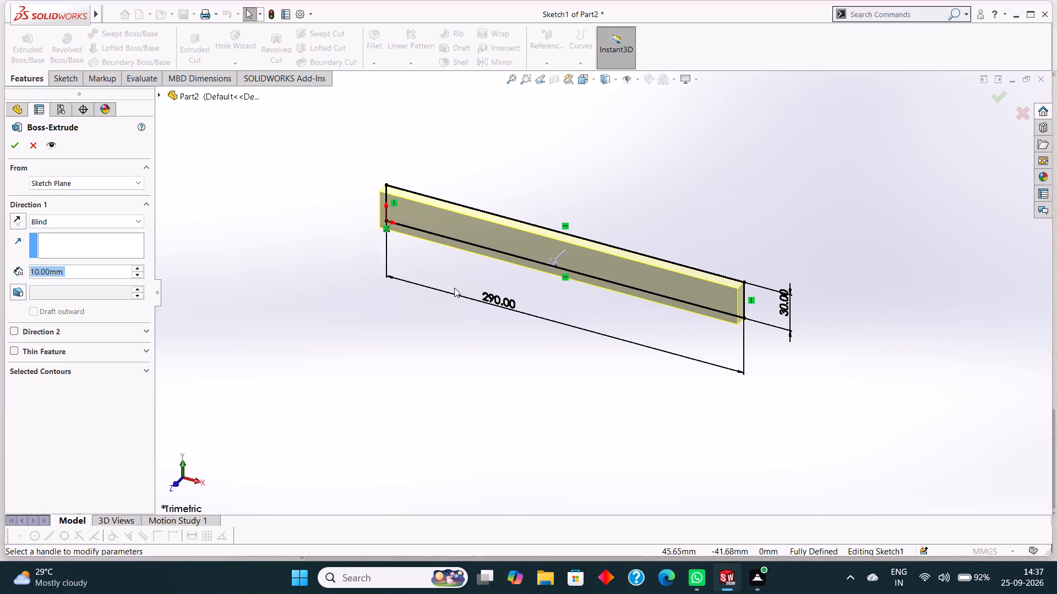
type("100")
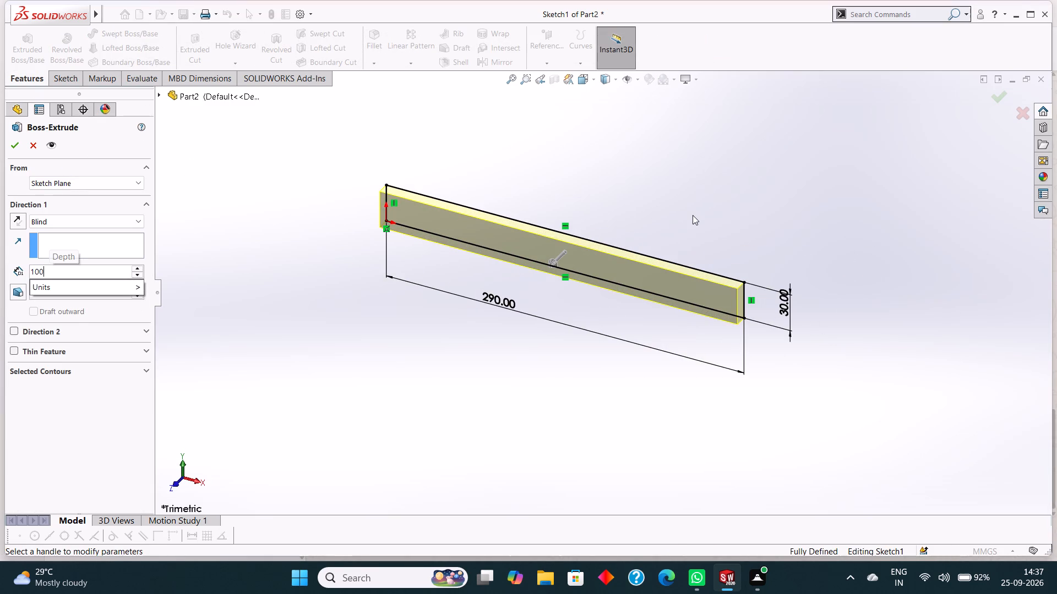
key("Return")
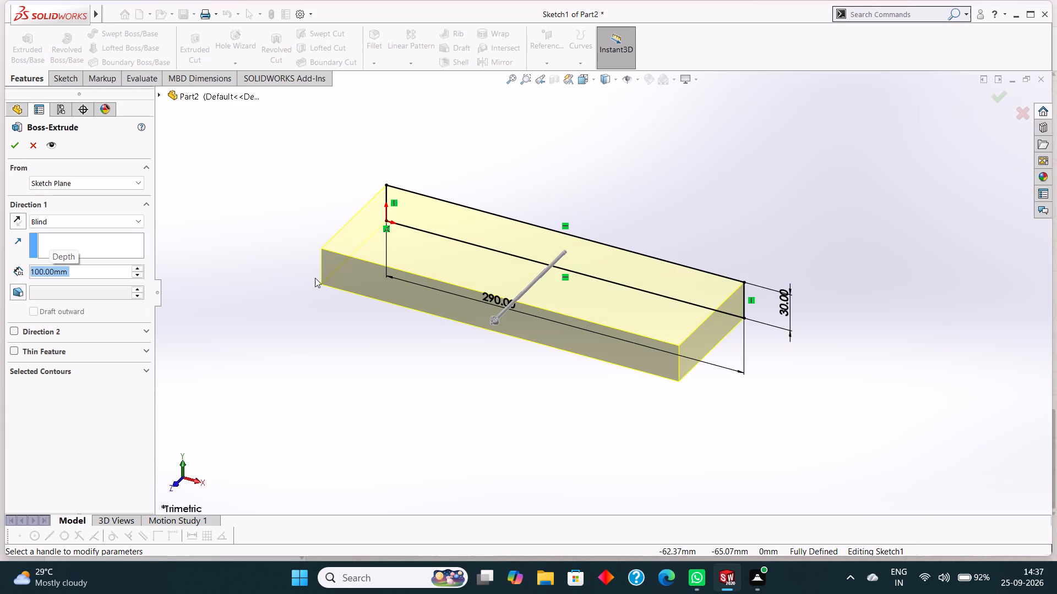
left_click(13, 145)
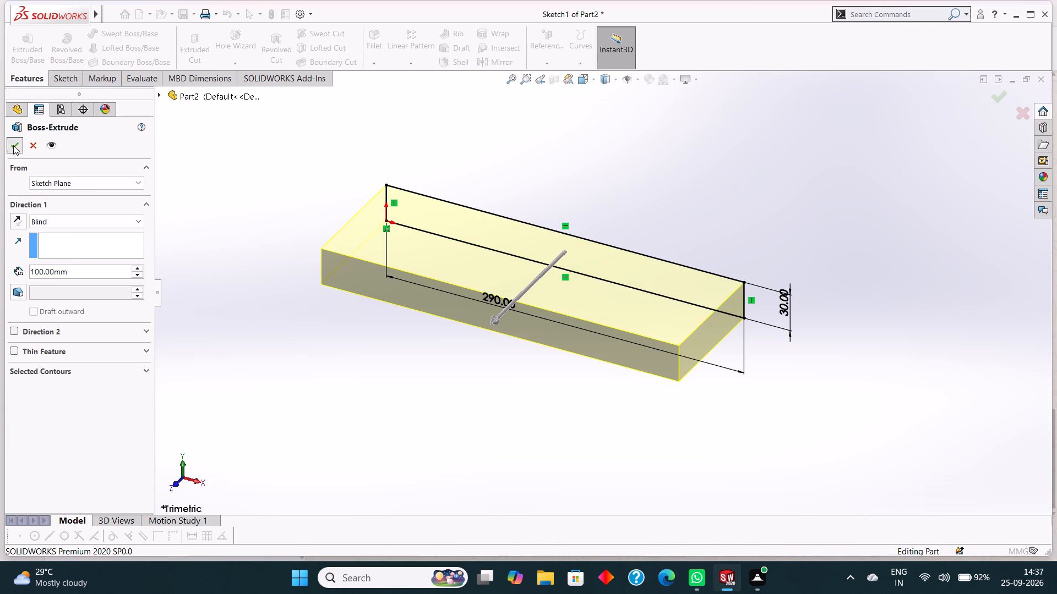
left_click(809, 191)
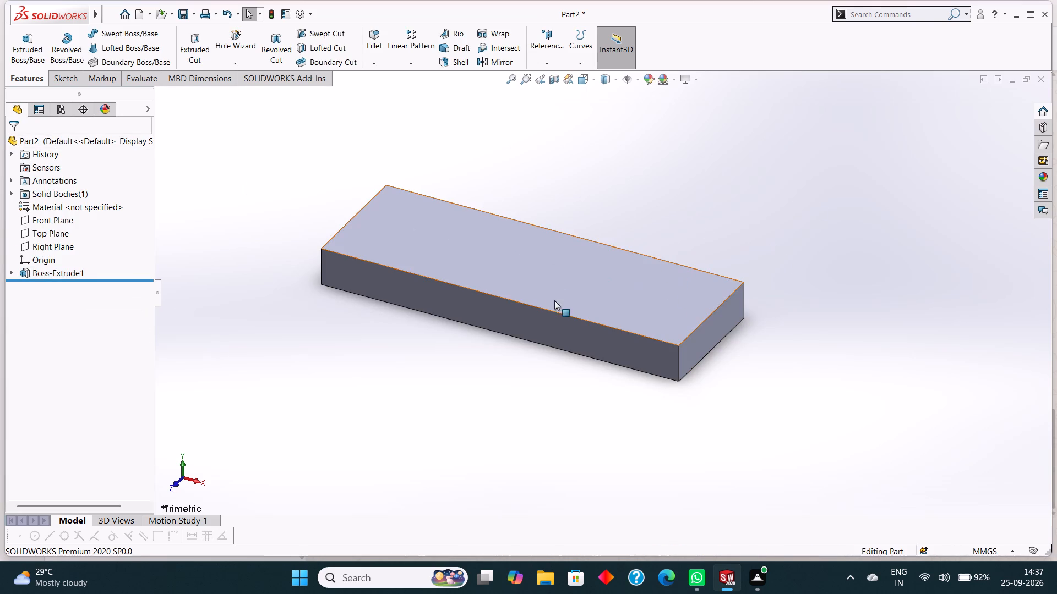
Examine the extruded block squarely from above and at an angle.
left_click(563, 260)
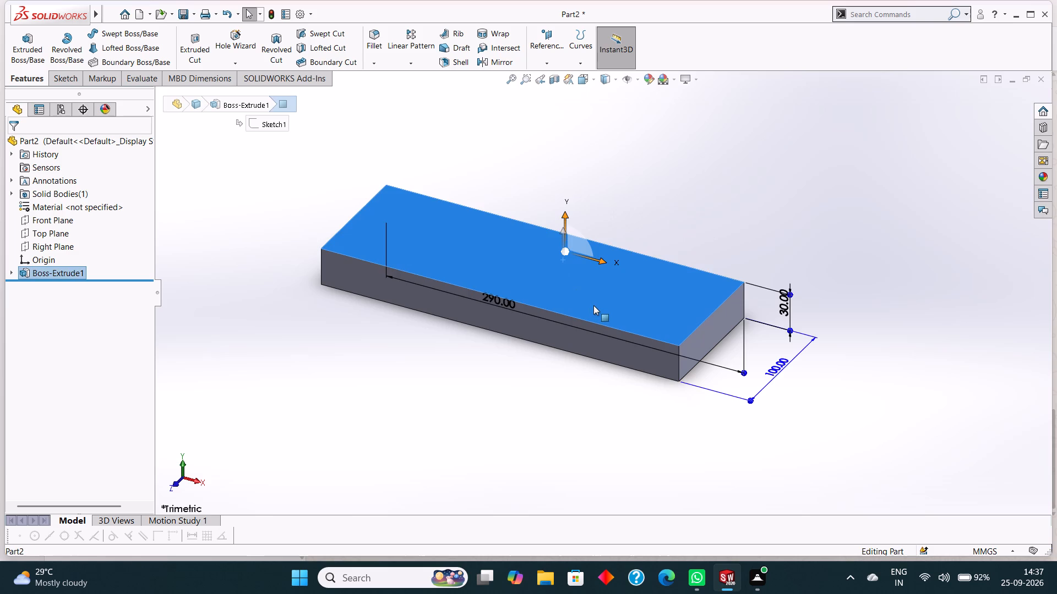
key("ctrl+8")
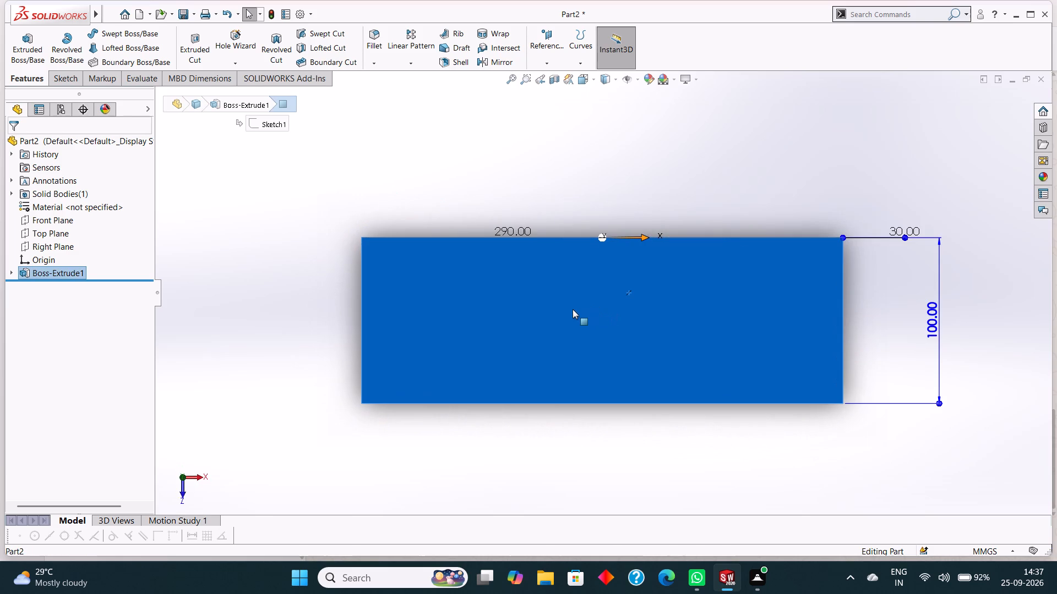
left_click(533, 186)
middle_click_drag(637, 427, 640, 373)
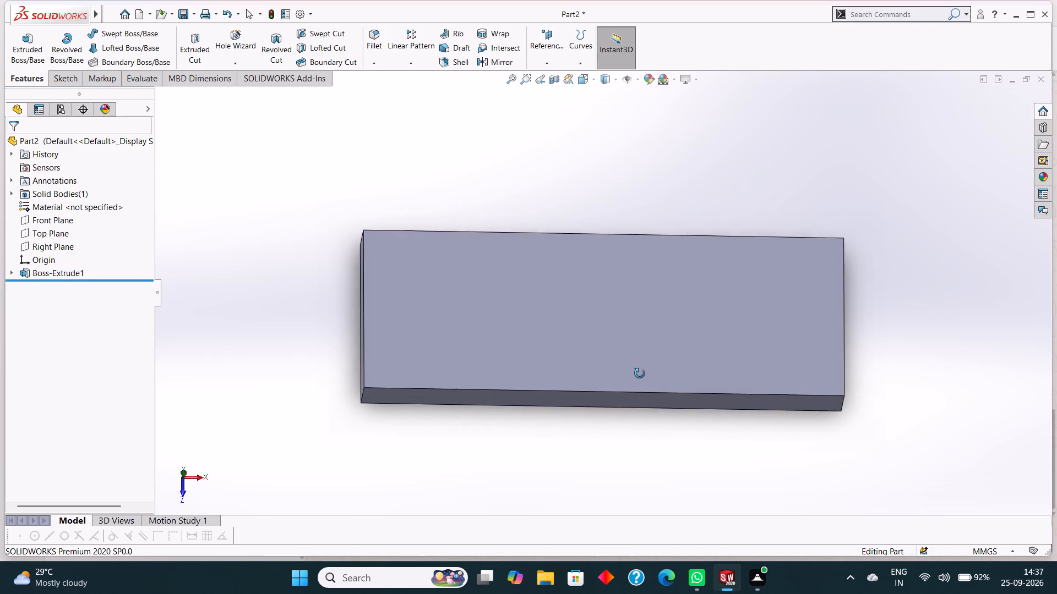
middle_click_drag(640, 373, 629, 318)
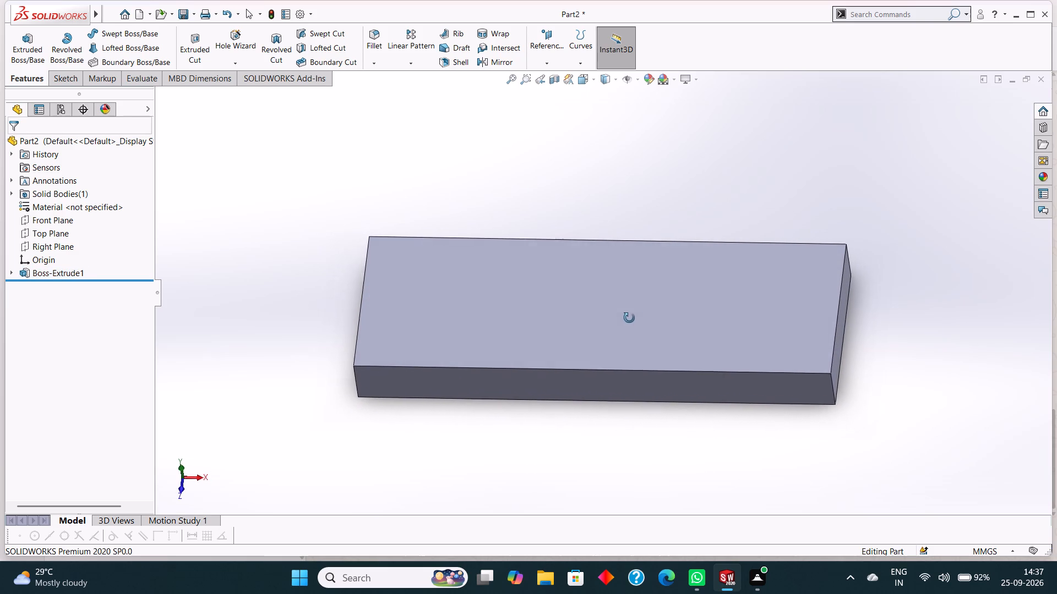
middle_click_drag(629, 318, 640, 304)
scroll(624, 314, "up", 1)
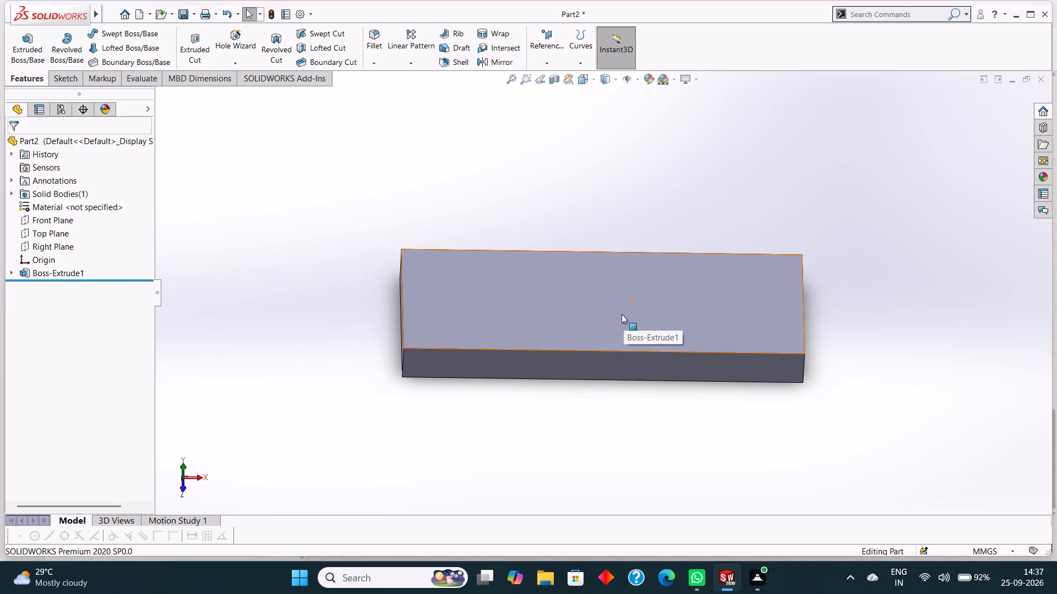
scroll(620, 314, "up", 1)
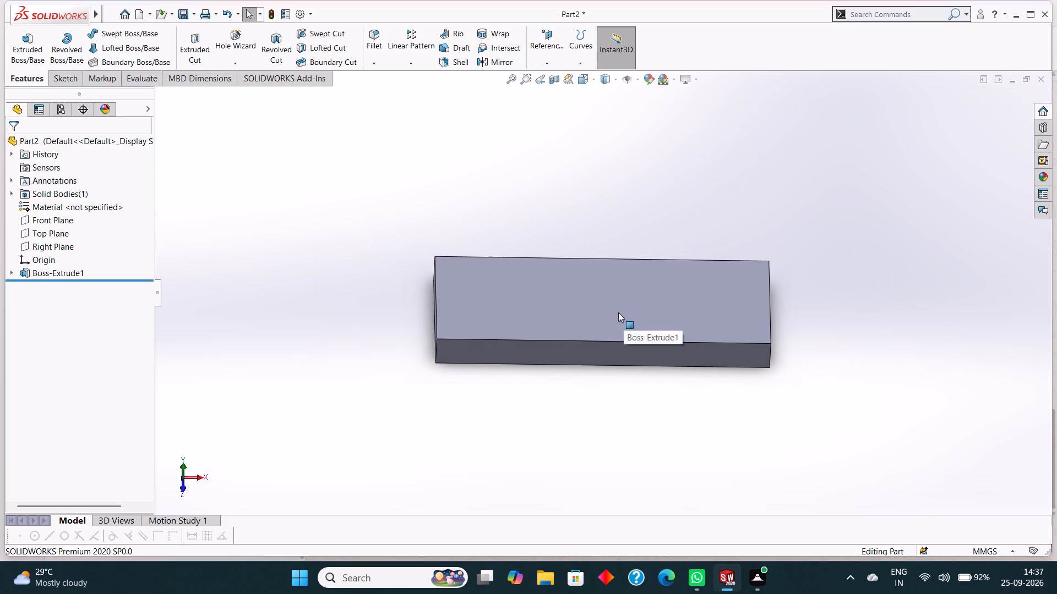
scroll(618, 312, "up", 1)
middle_click_drag(600, 376, 600, 356)
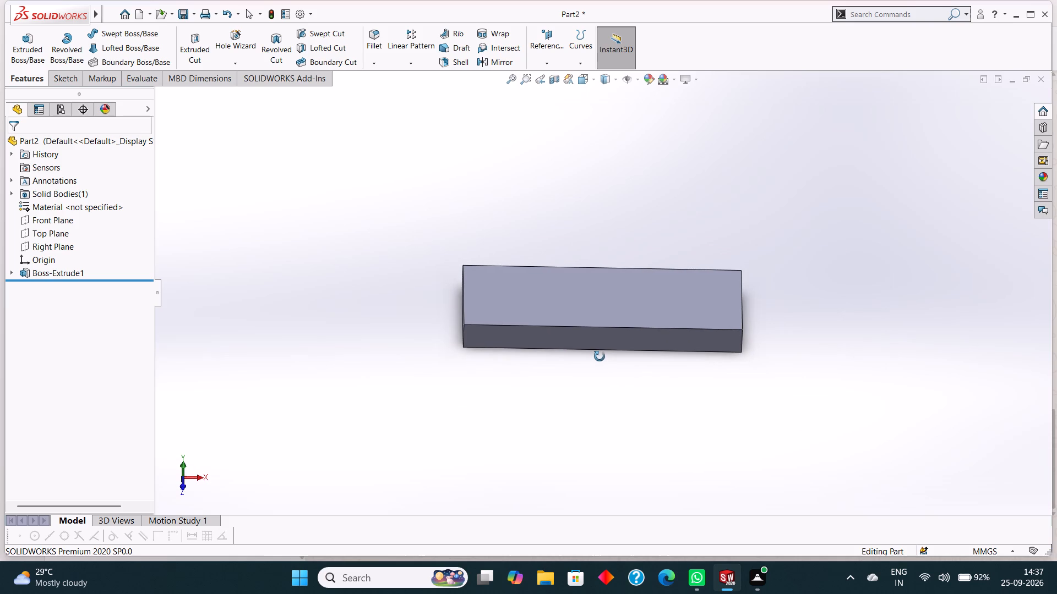
middle_click_drag(600, 356, 599, 357)
scroll(599, 357, "down", 1)
scroll(598, 358, "up", 1)
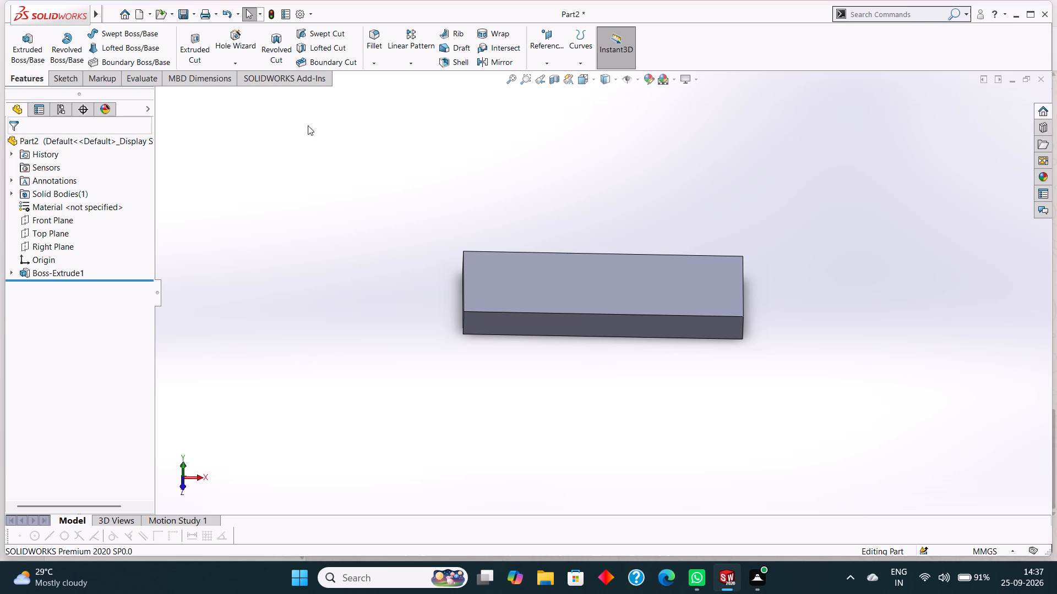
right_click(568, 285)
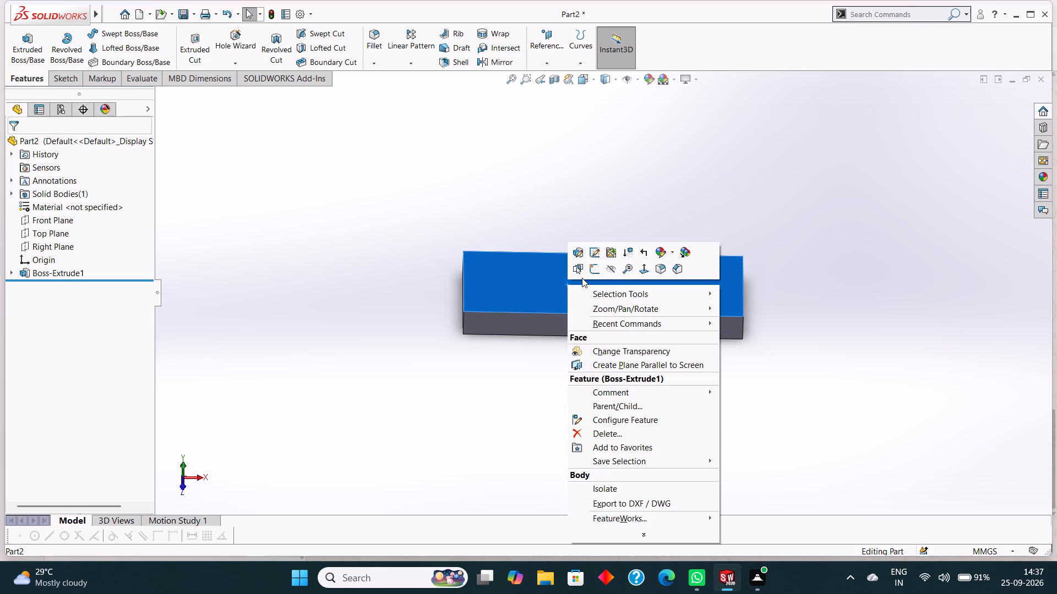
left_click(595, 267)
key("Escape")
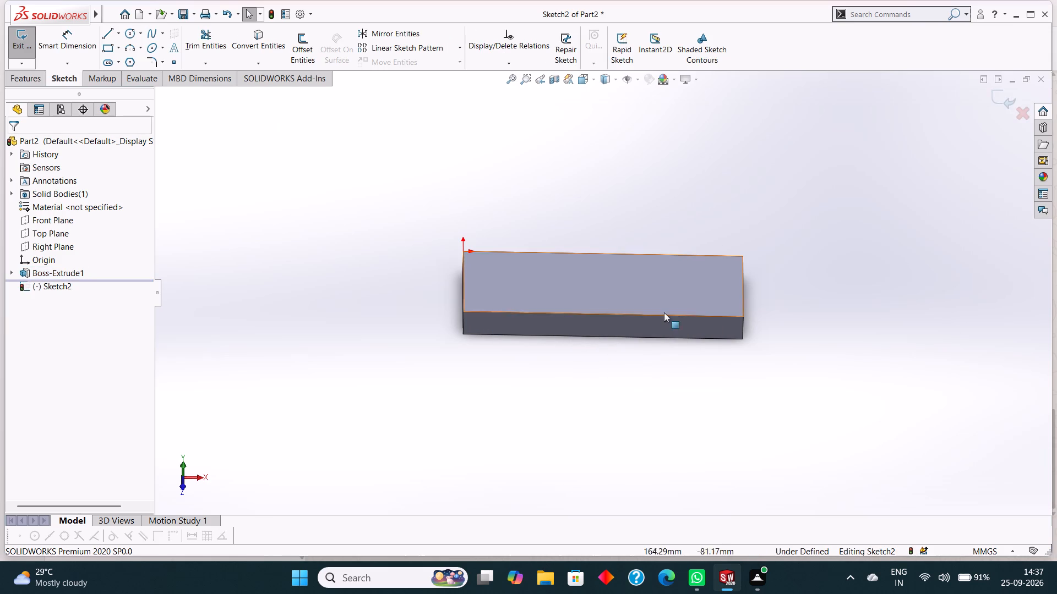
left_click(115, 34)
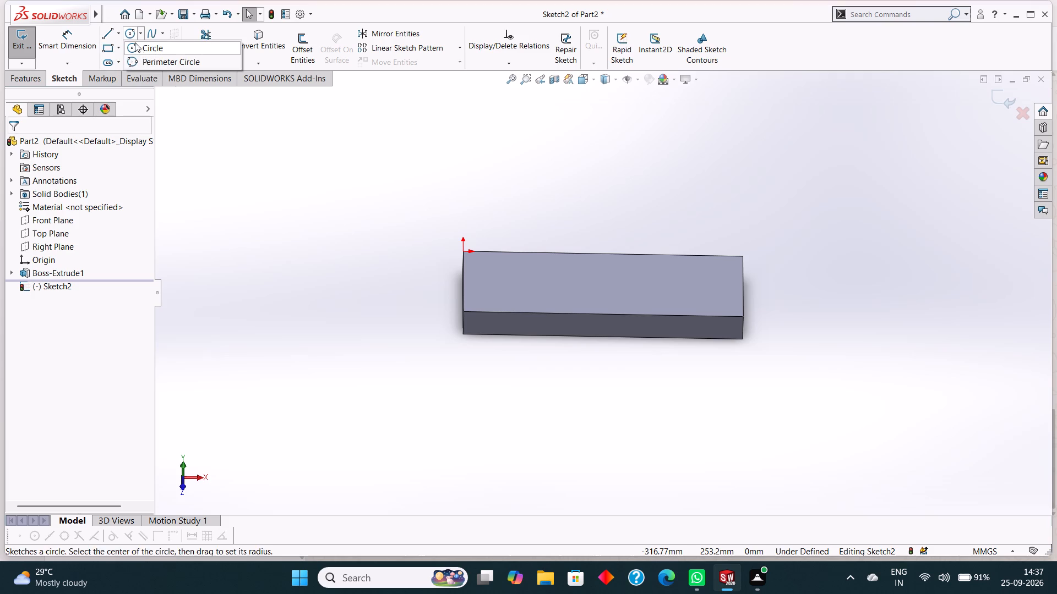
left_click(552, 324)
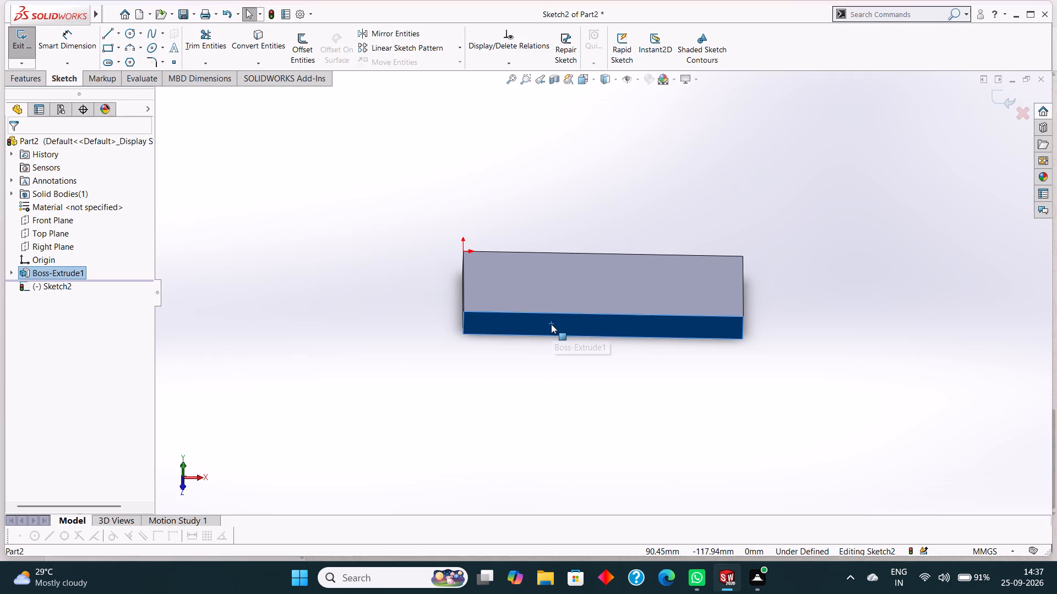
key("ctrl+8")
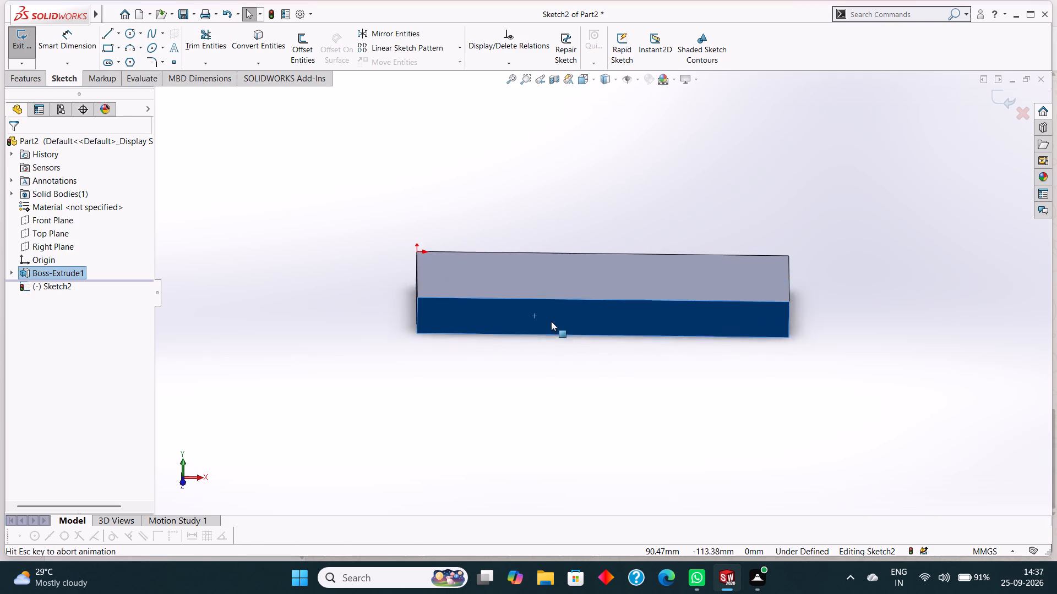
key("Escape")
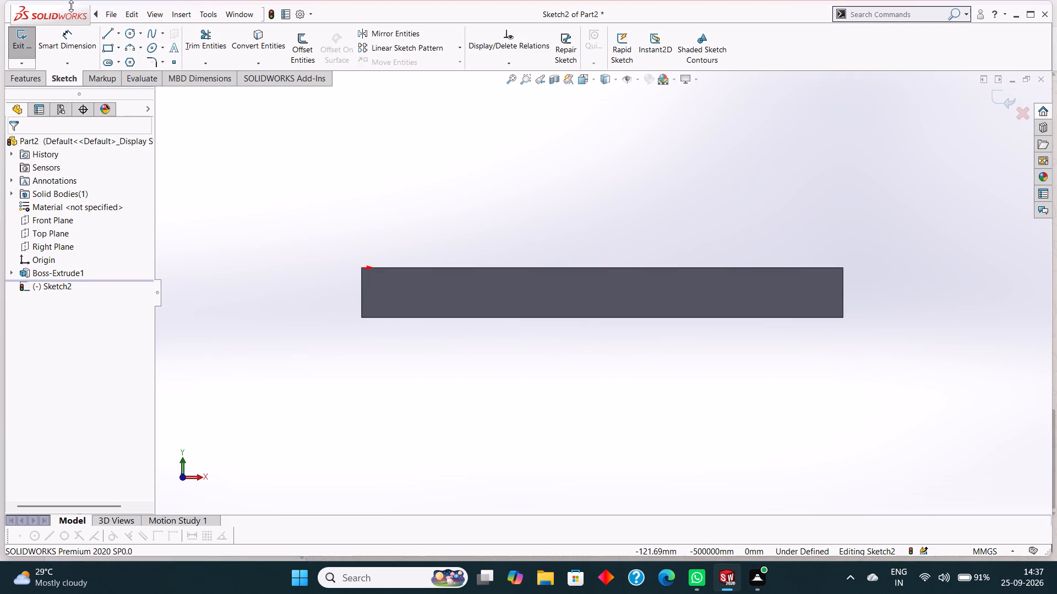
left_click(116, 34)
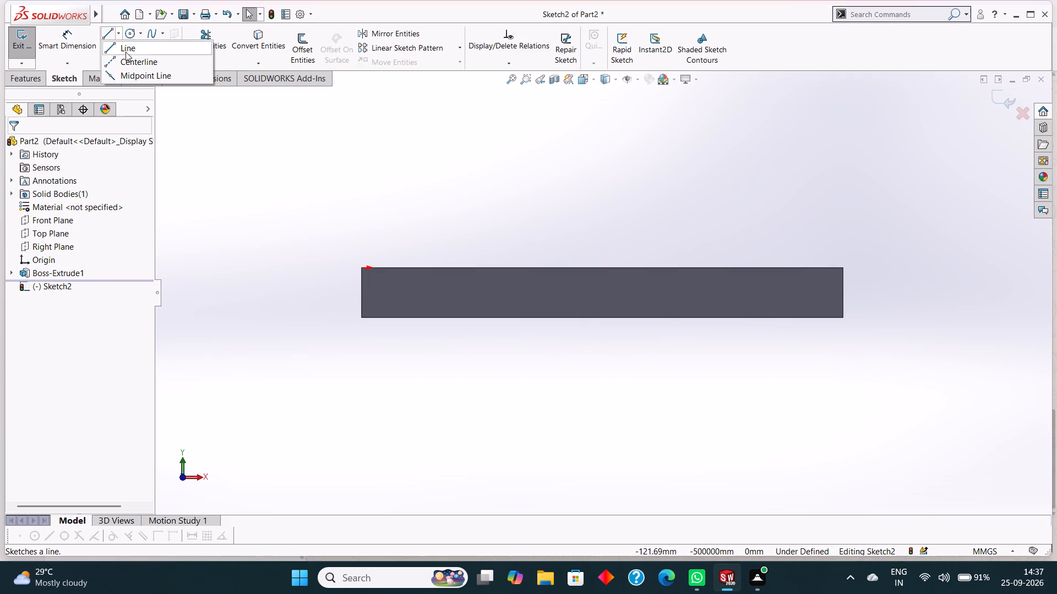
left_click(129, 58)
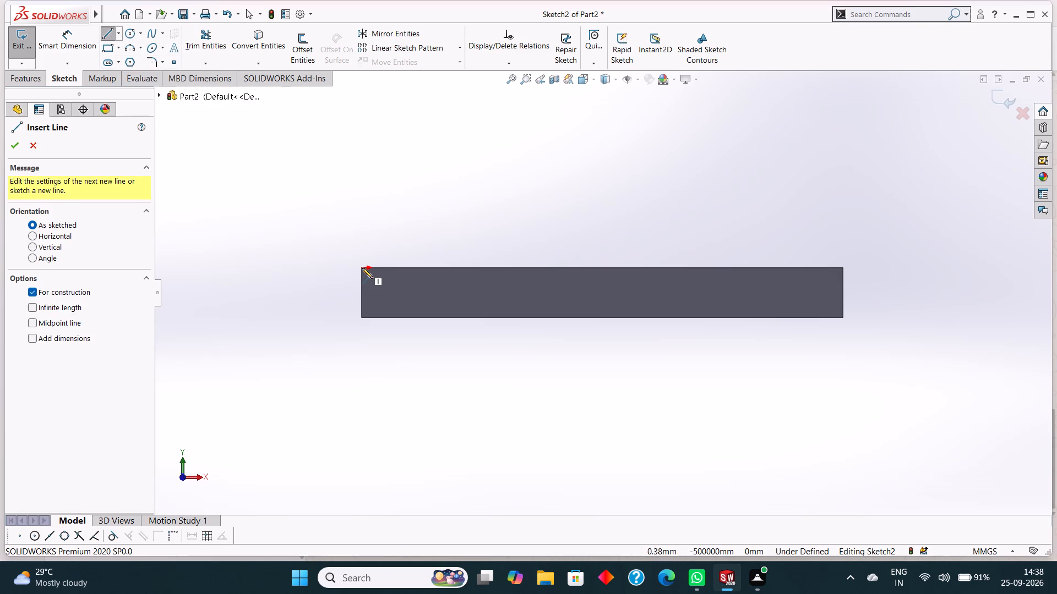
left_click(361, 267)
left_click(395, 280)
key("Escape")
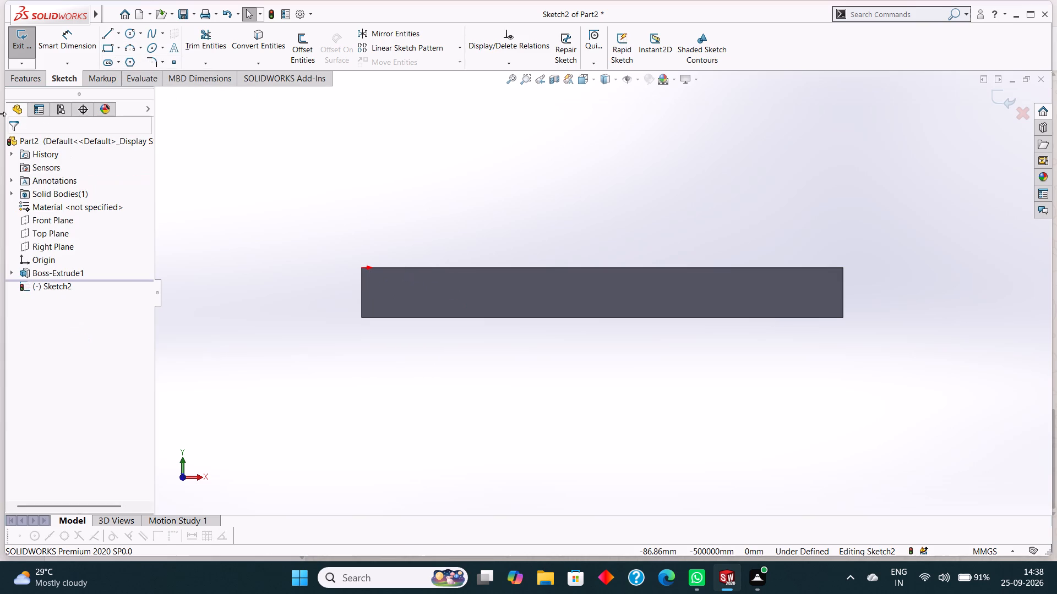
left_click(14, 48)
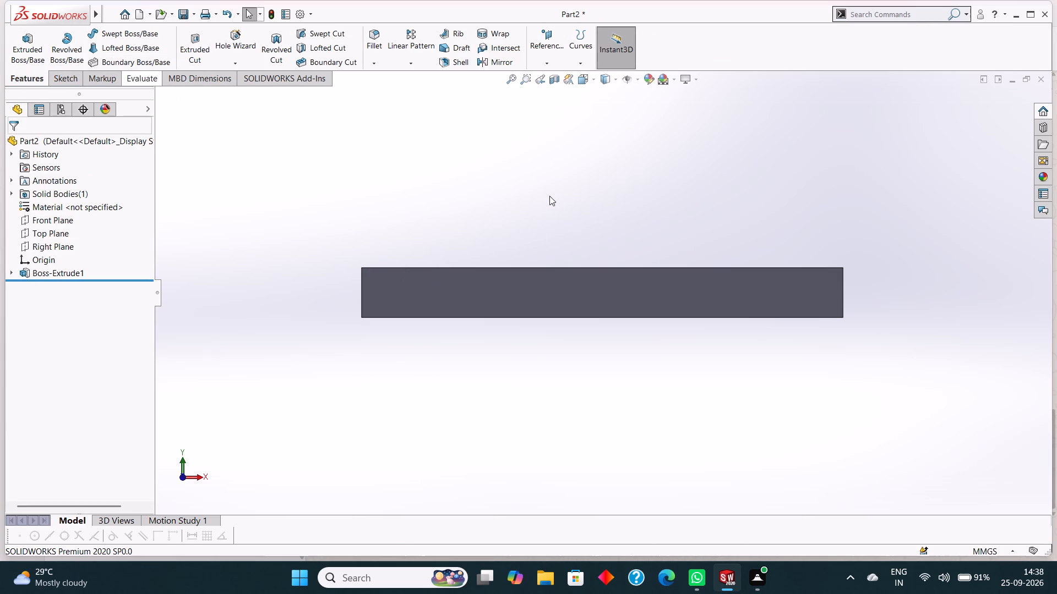
On the block's front face, start a sketch and draw a 60 mm centerline along the upper edge from the corner above the origin.
middle_click_drag(550, 207, 541, 239)
left_click(509, 292)
right_click(509, 293)
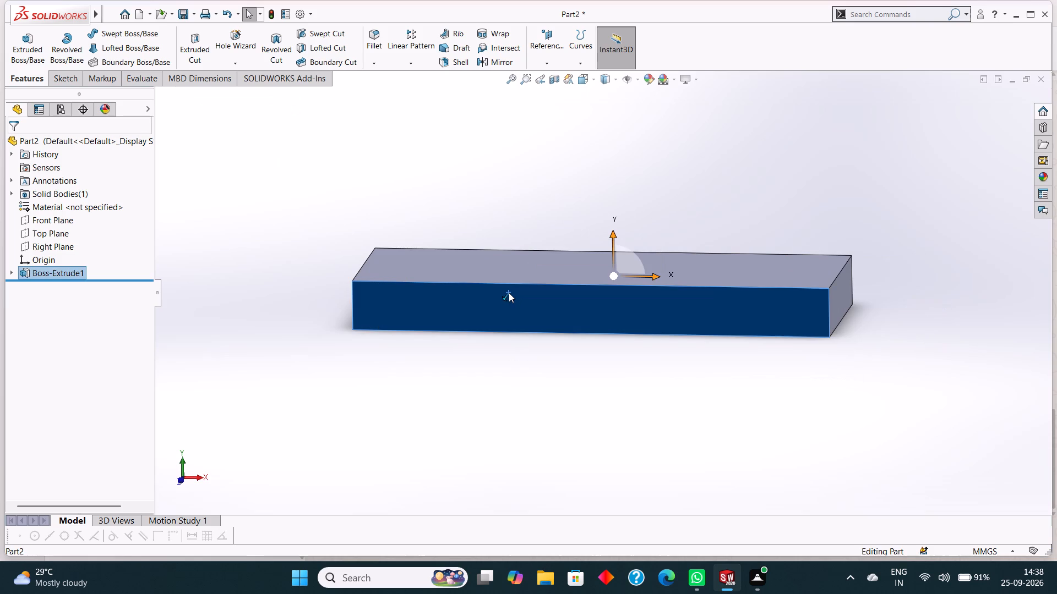
left_click(533, 276)
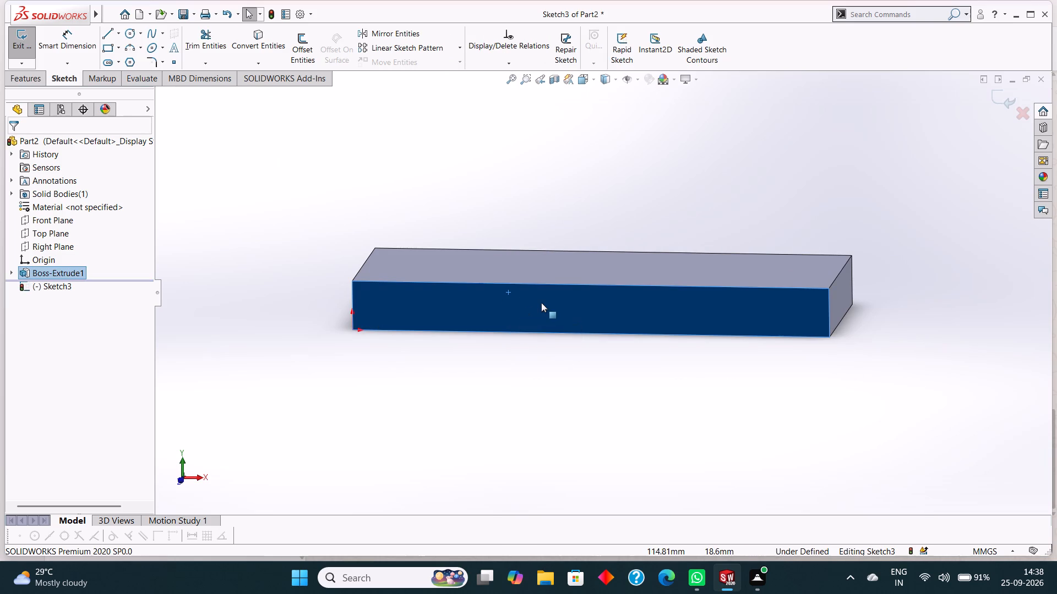
key("ctrl+8")
key("Escape")
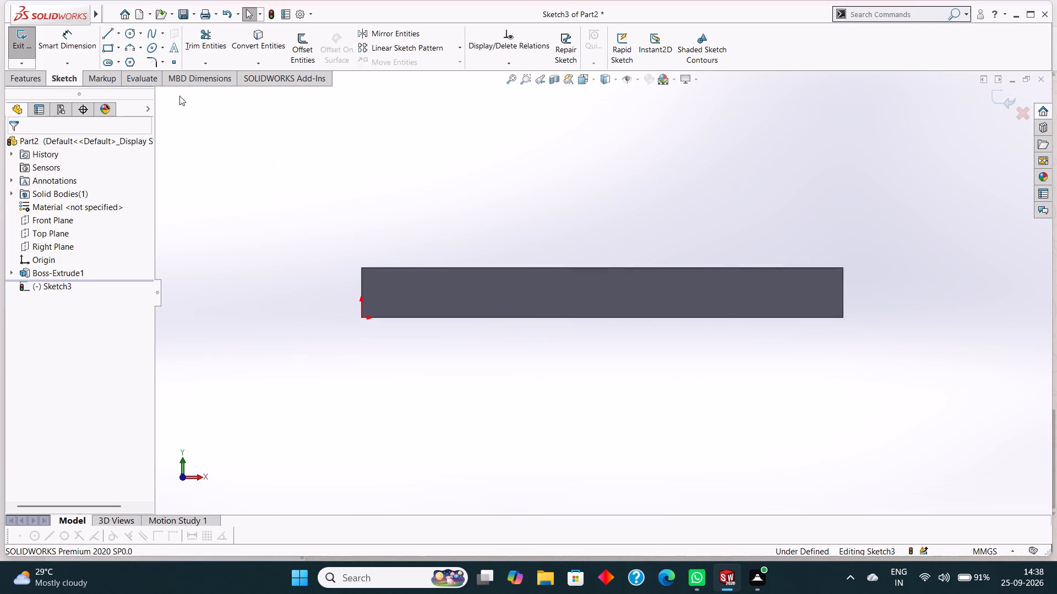
left_click(119, 31)
left_click(126, 63)
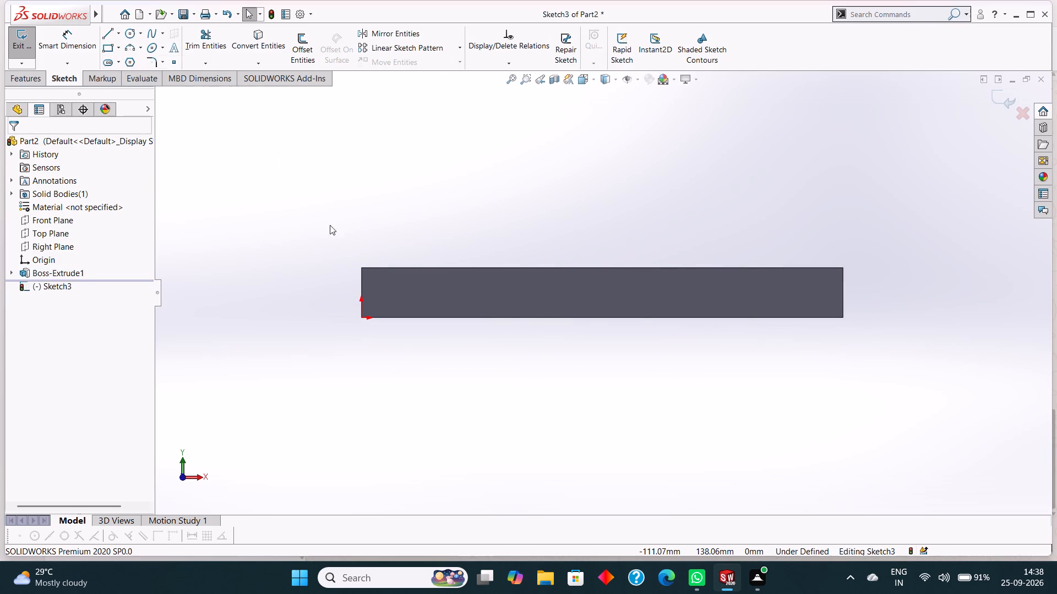
left_click(362, 267)
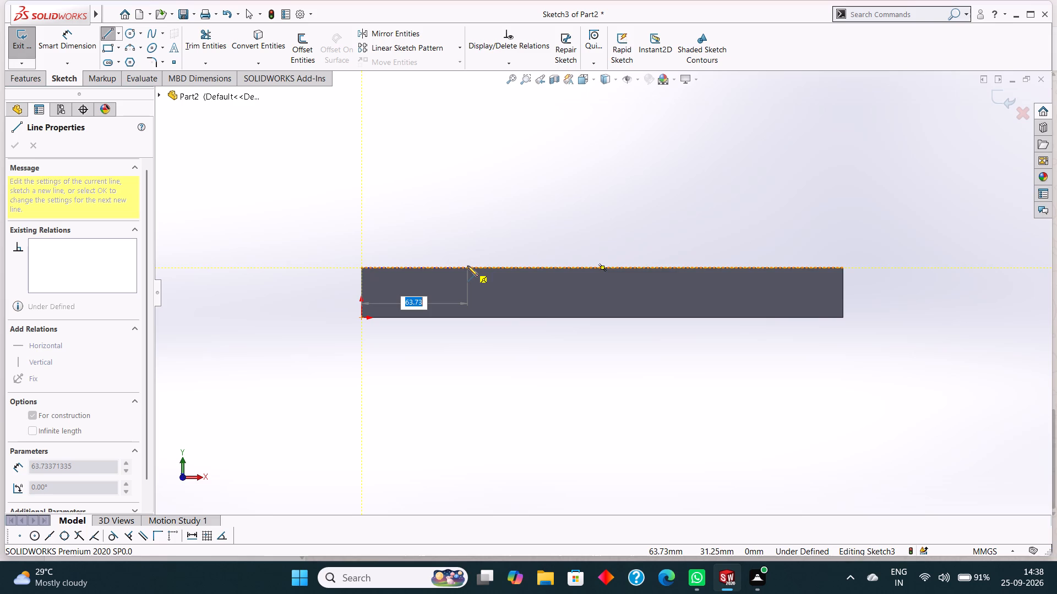
type("60")
key("Return")
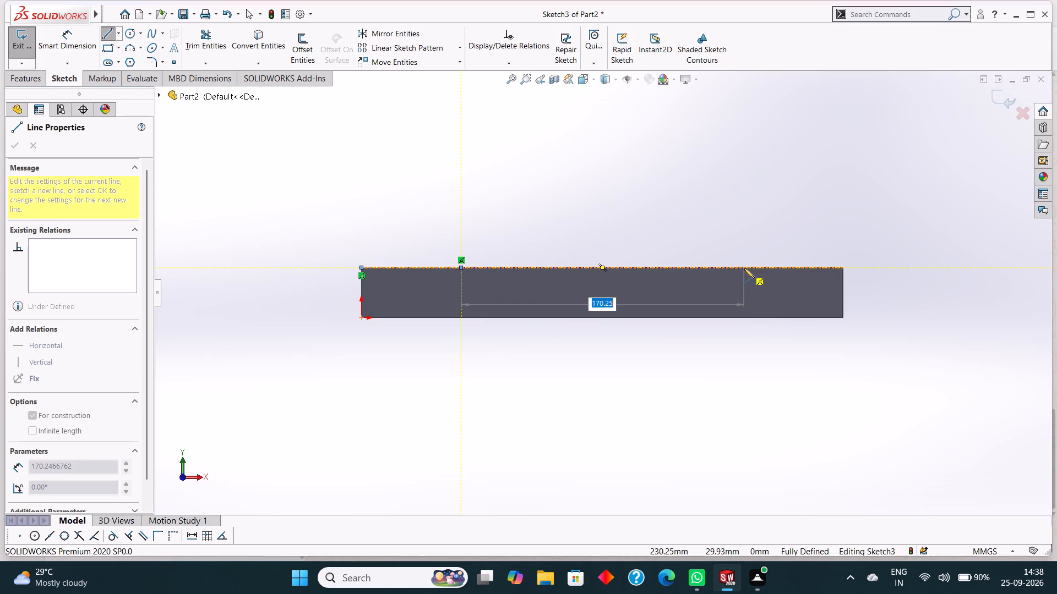
Continue with a 170 mm centerline along the same upper edge from the first centerline's end, and exit the sketch.
type("170")
key("Return")
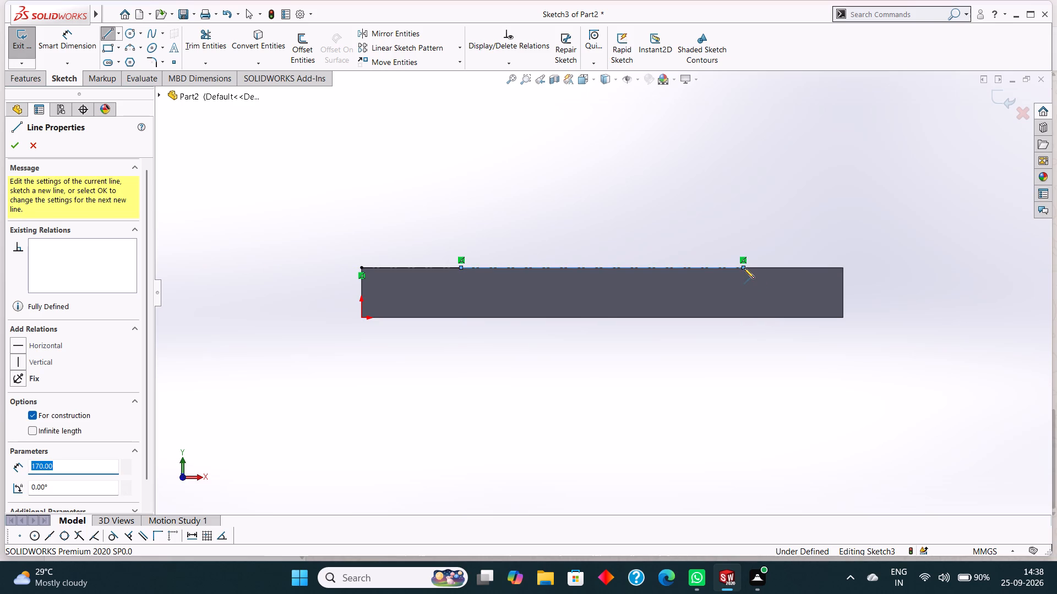
right_click(753, 191)
left_click(788, 201)
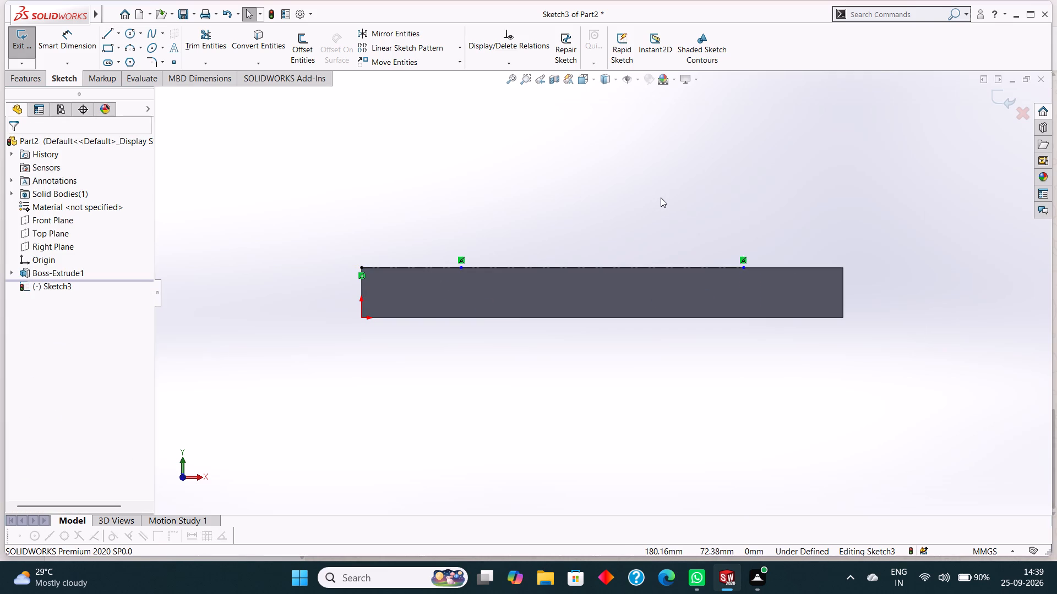
scroll(661, 197, "up", 1)
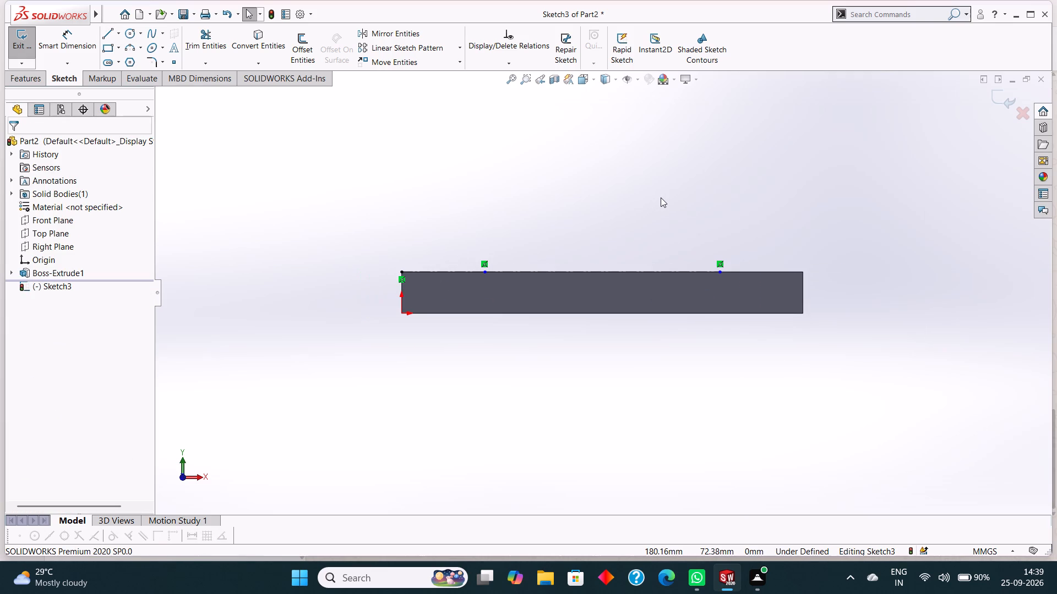
middle_click_drag(608, 201, 607, 242)
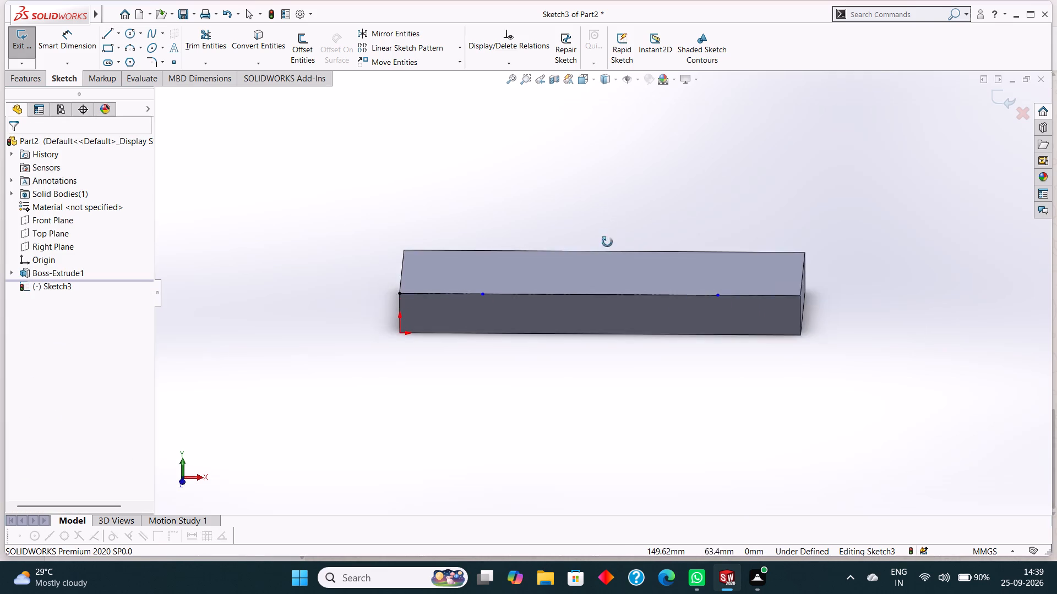
middle_click_drag(607, 242, 609, 208)
key("Escape")
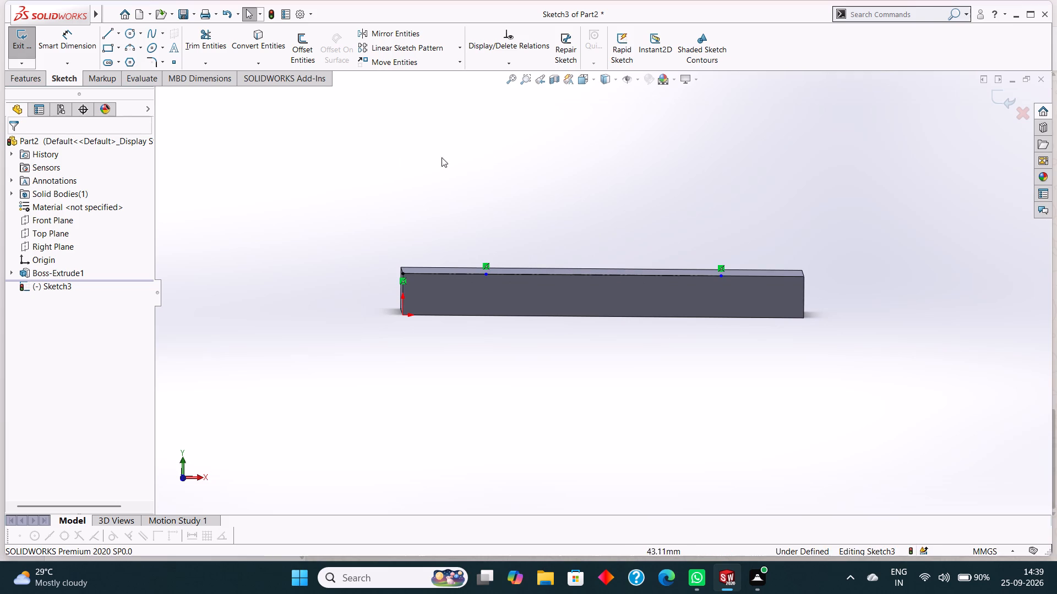
scroll(380, 119, "down", 1)
middle_click_drag(380, 119, 374, 185)
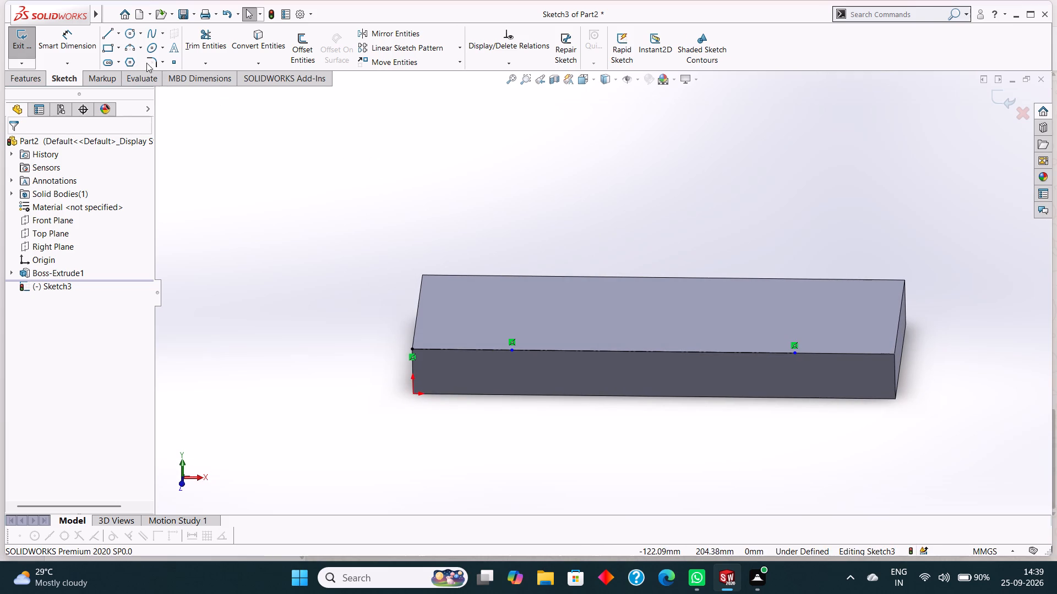
left_click(13, 41)
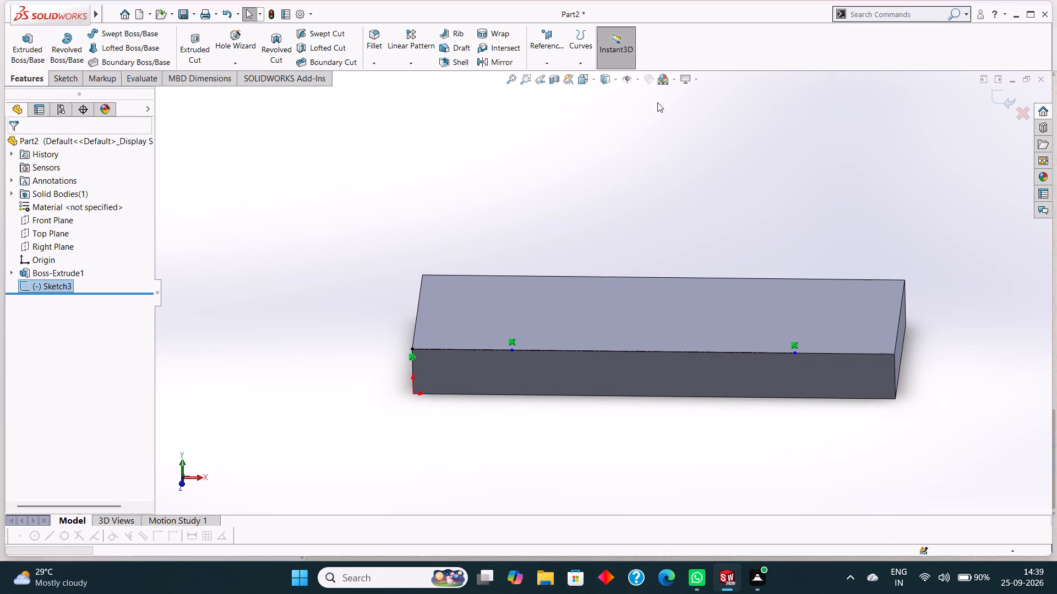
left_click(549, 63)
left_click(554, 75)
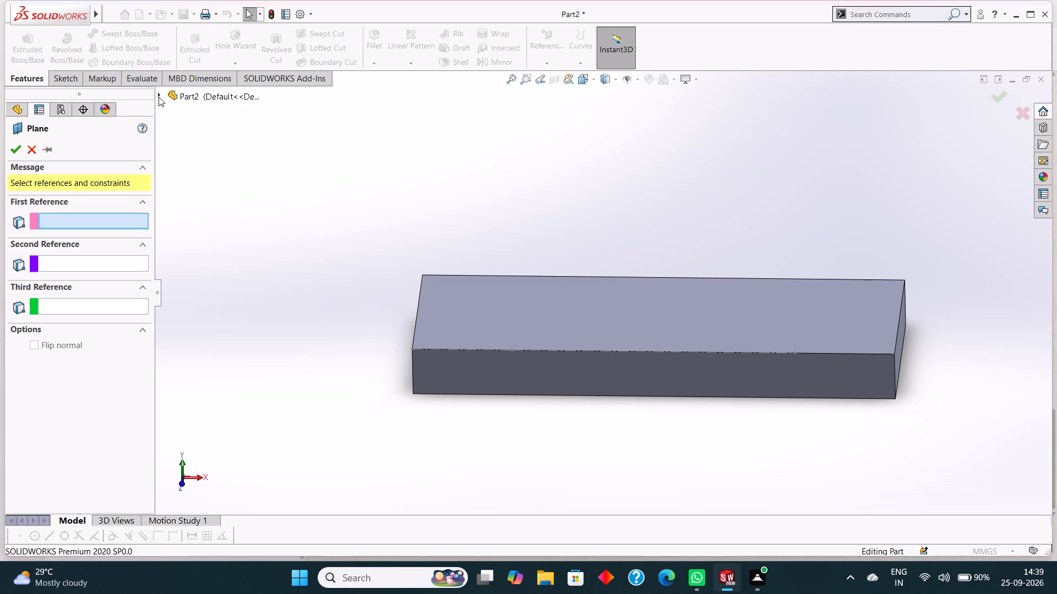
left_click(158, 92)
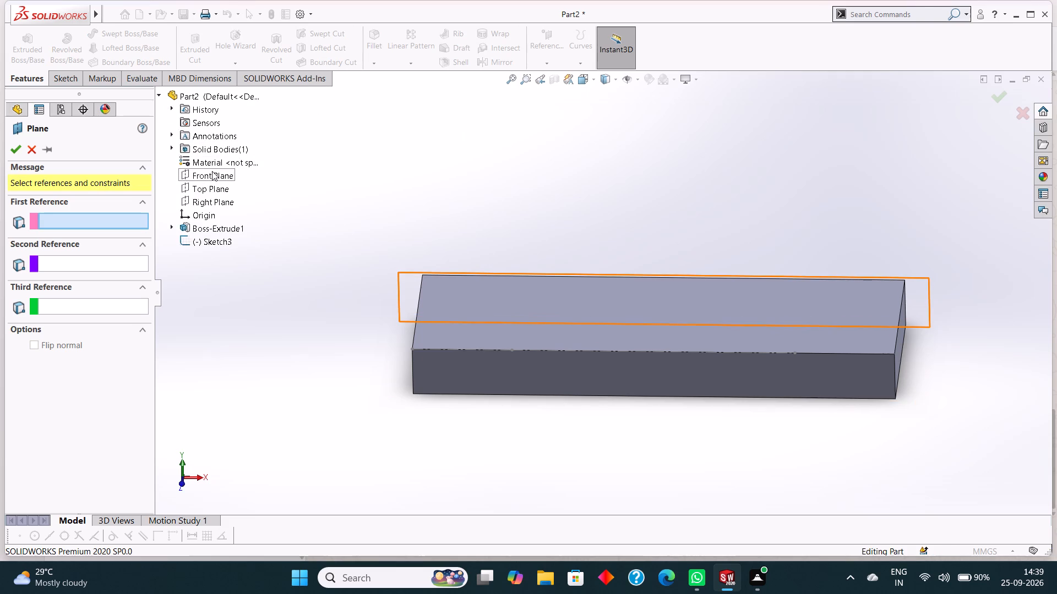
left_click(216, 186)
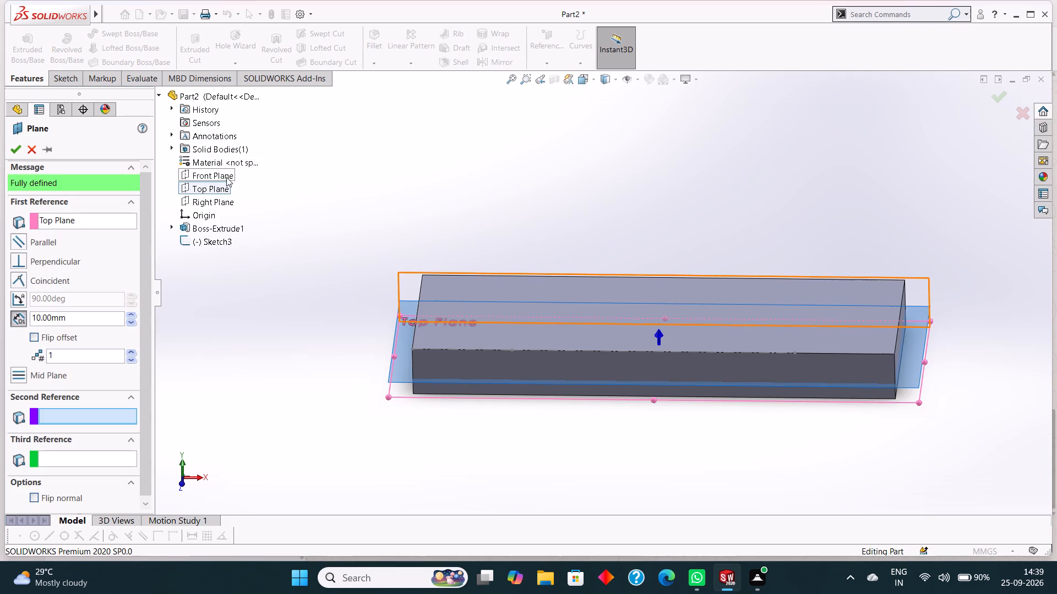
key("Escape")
Create a reference plane offset 100 mm from the Front Plane, at the block's front face.
left_click(542, 63)
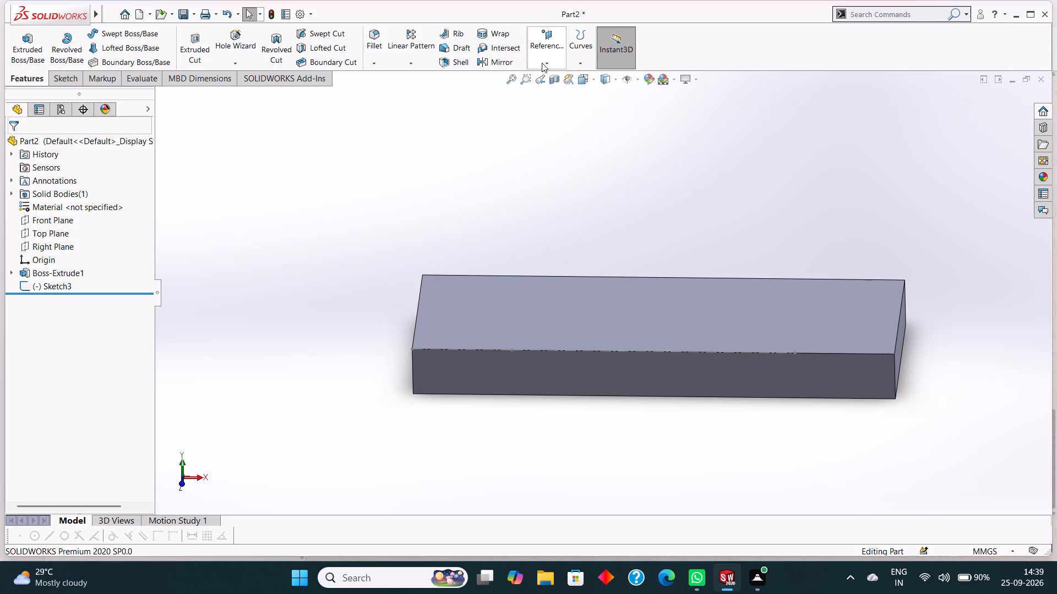
left_click(542, 79)
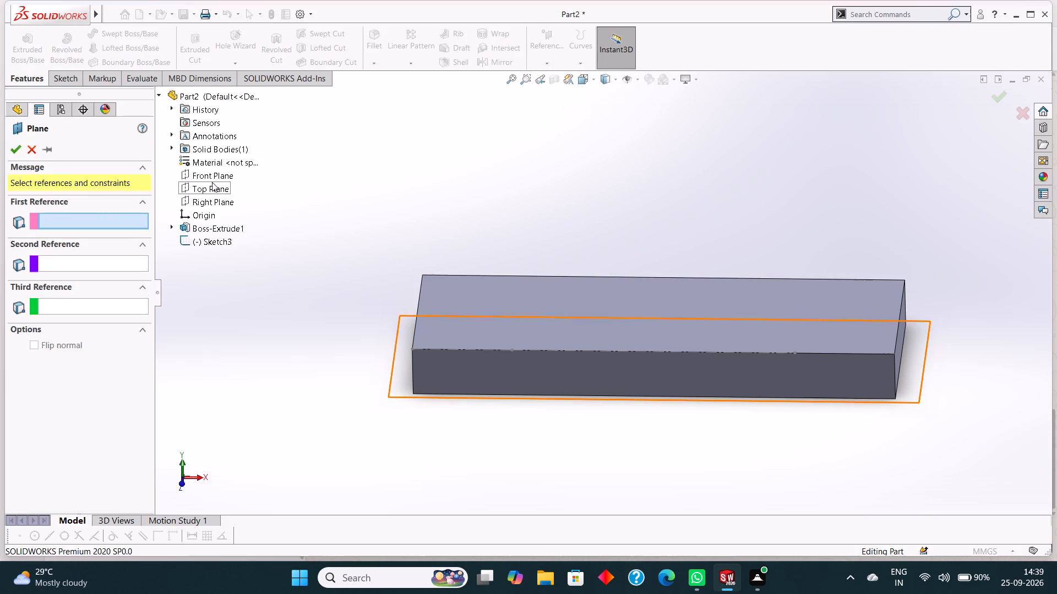
middle_click_drag(404, 159, 406, 199)
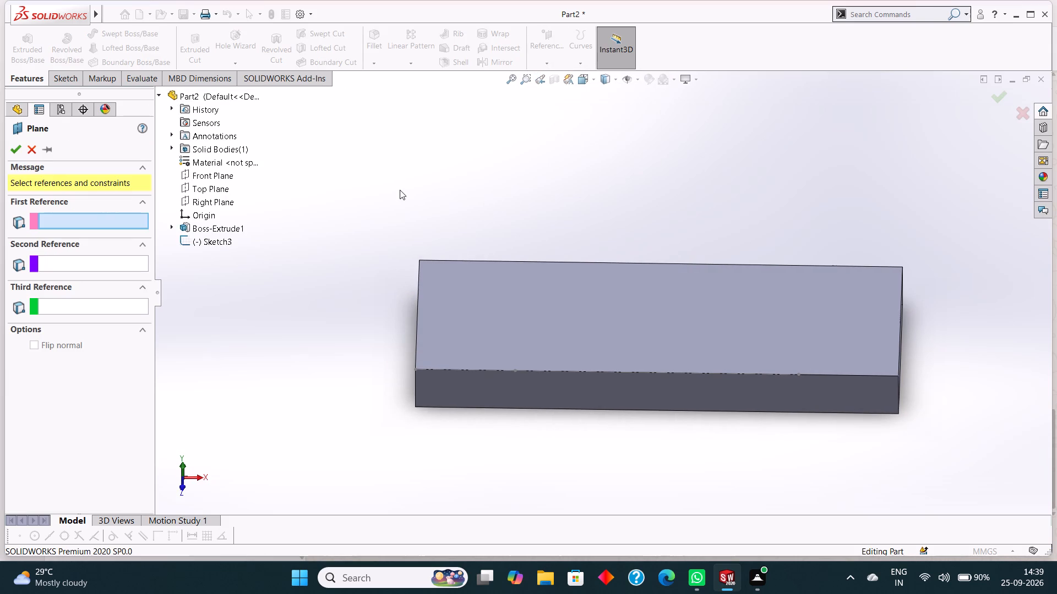
left_click(224, 173)
middle_click_drag(544, 184, 609, 155)
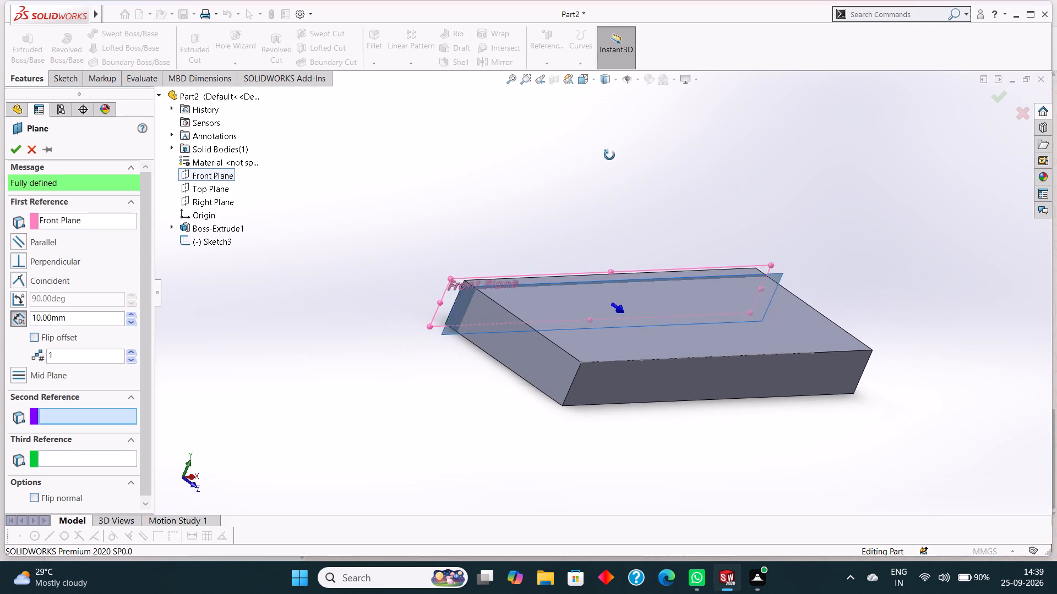
middle_click_drag(609, 155, 581, 153)
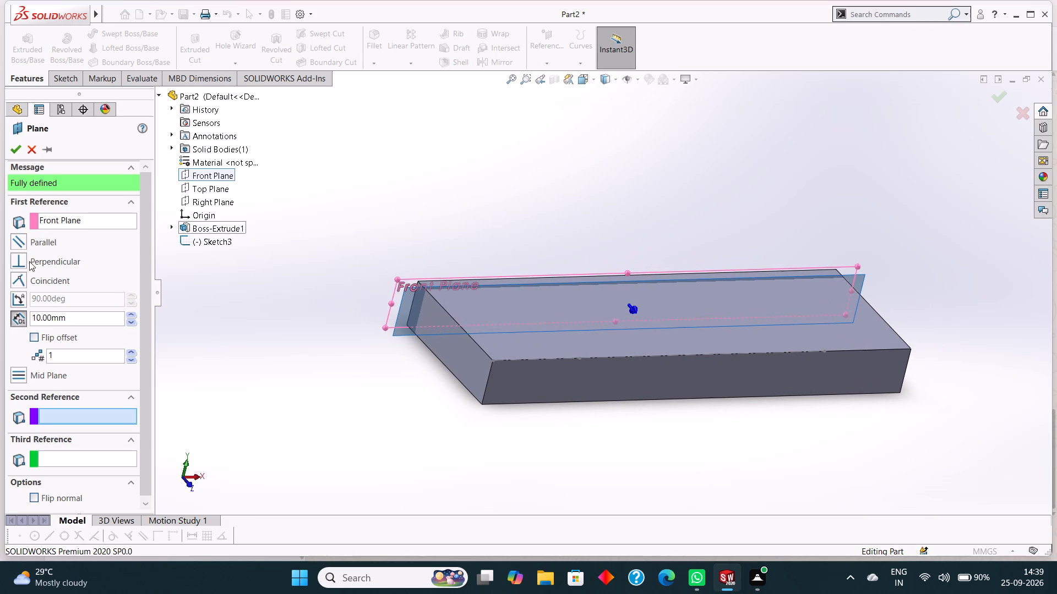
left_click_drag(78, 315, 0, 314)
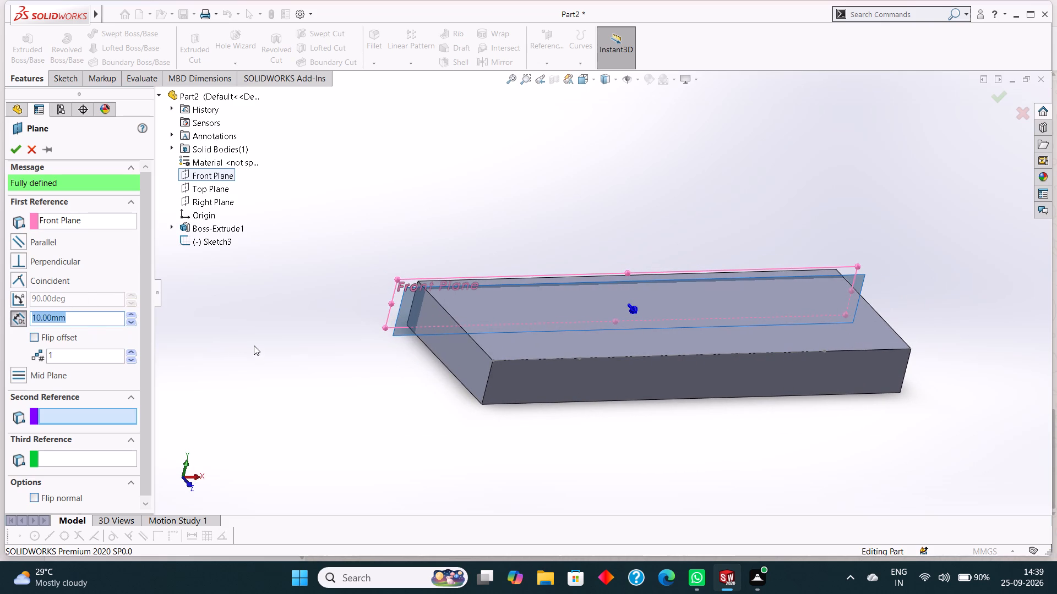
type("100")
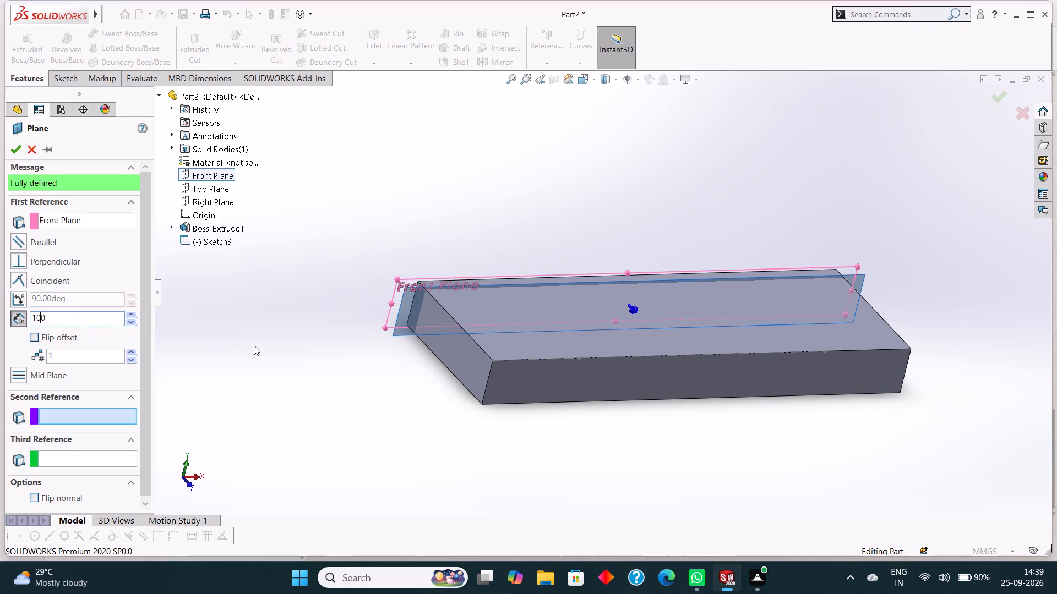
key("Return")
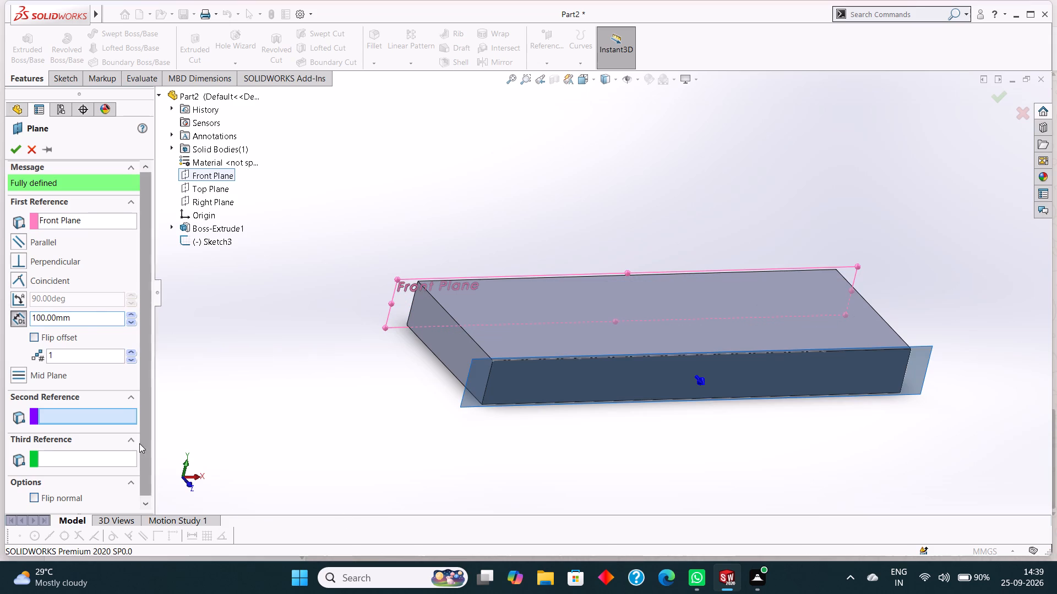
left_click(17, 150)
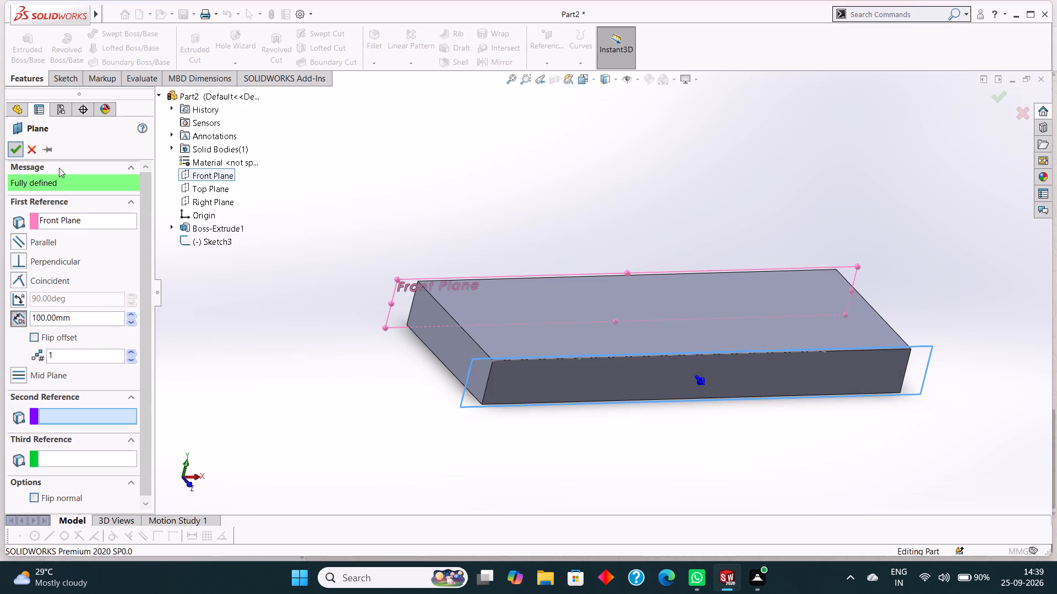
Start a sketch on the new plane and draw a 25 mm centerline from the 170 mm centerline's far end back along the upper edge.
left_click(926, 350)
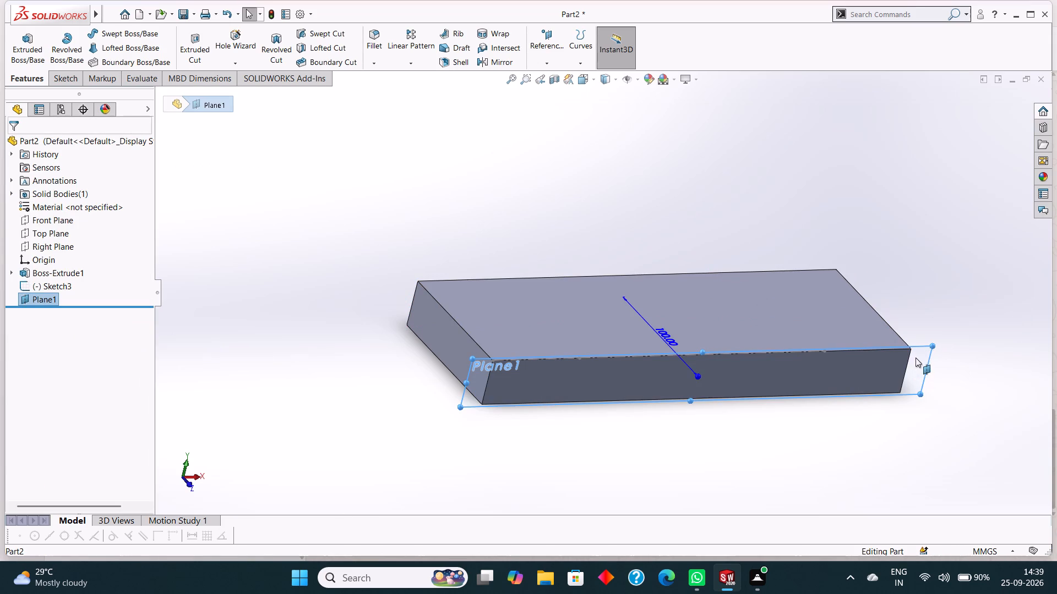
key("ctrl+8")
scroll(747, 273, "down", 1)
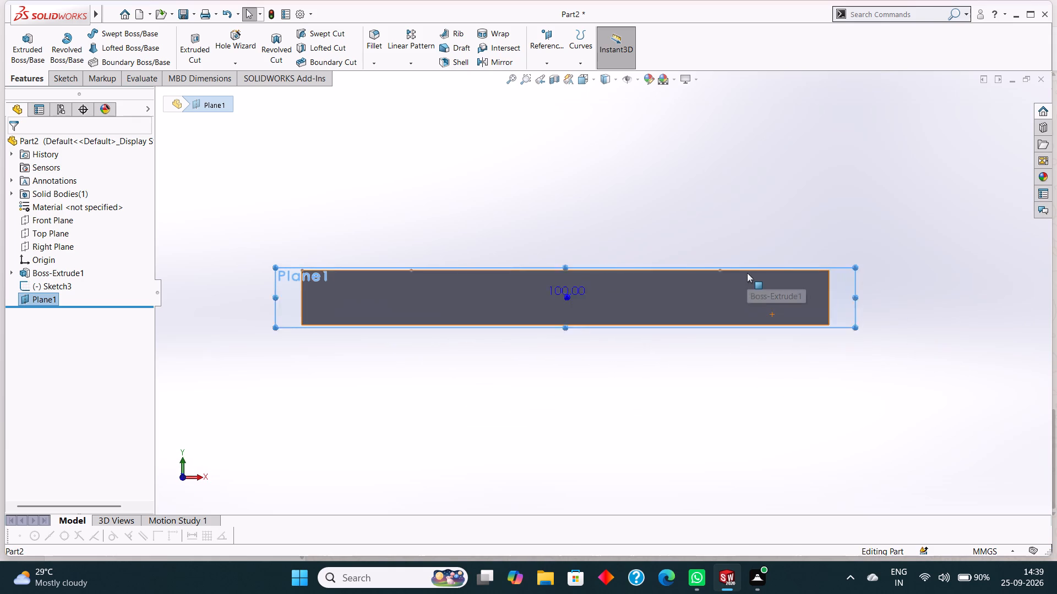
scroll(747, 273, "down", 2)
scroll(747, 272, "up", 1)
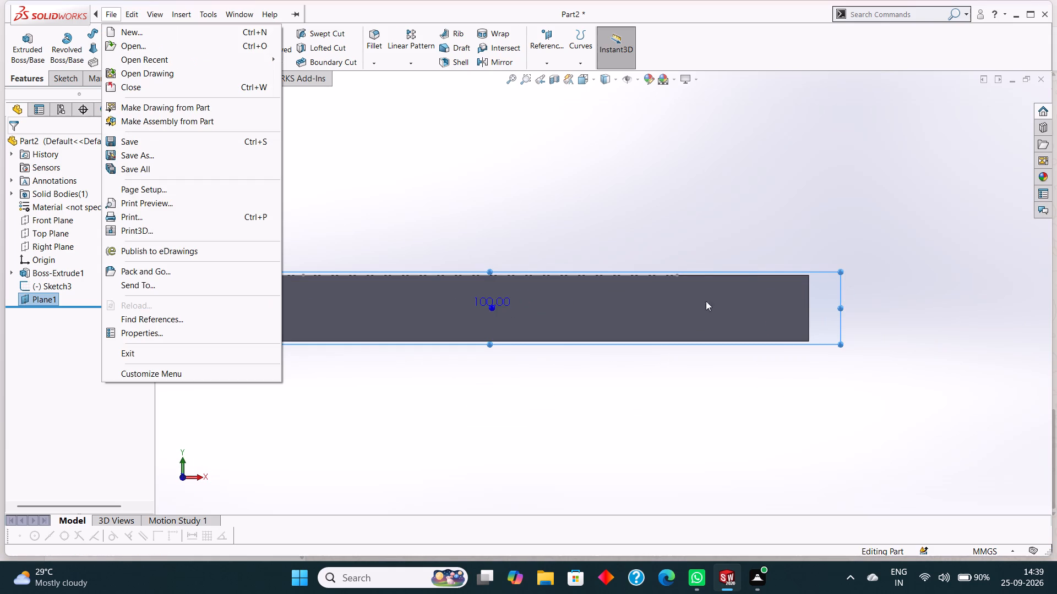
right_click(827, 294)
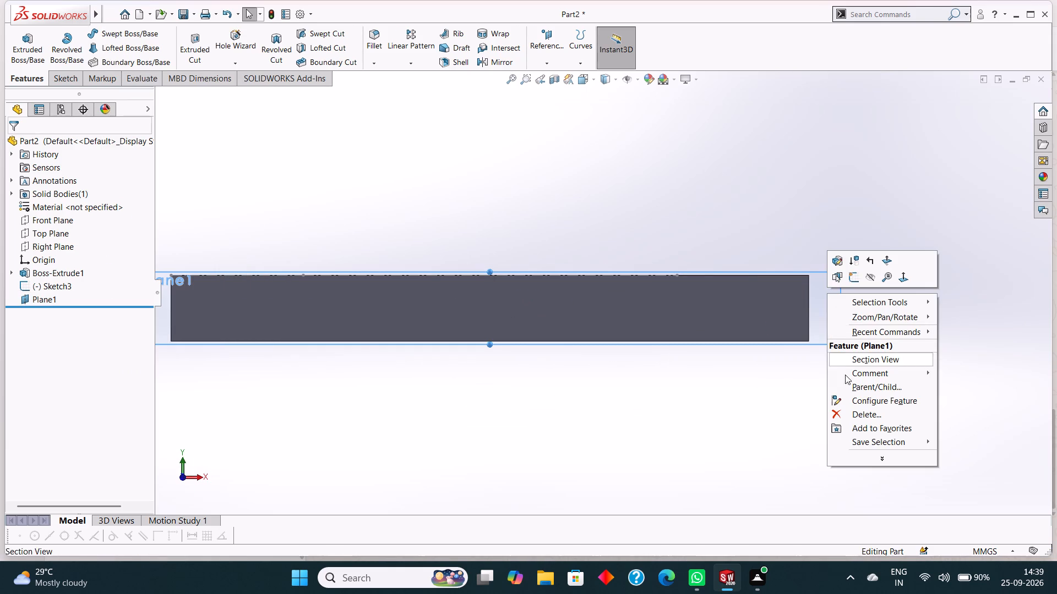
left_click(851, 273)
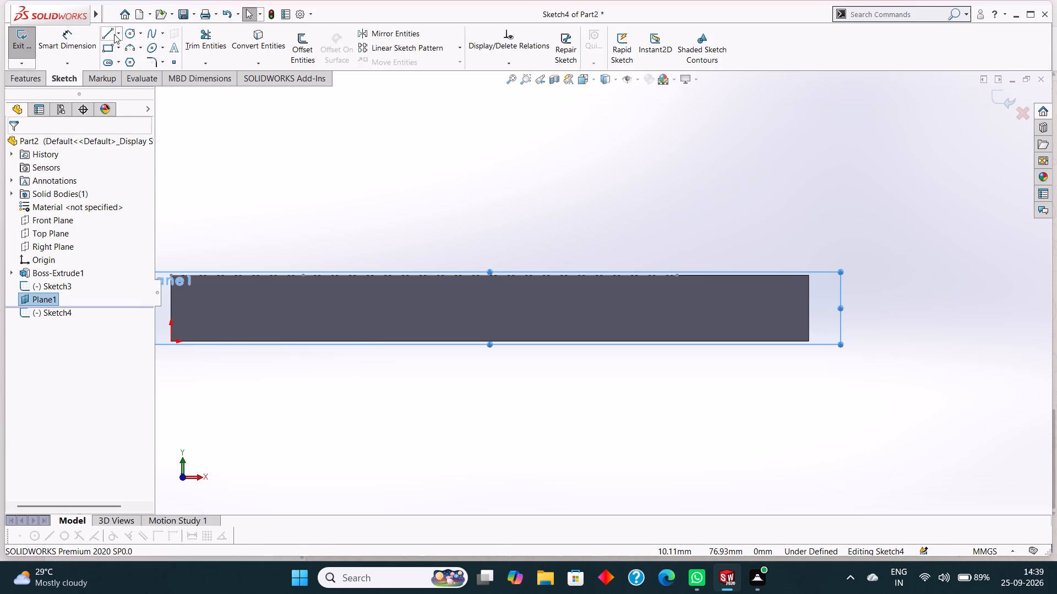
left_click(118, 38)
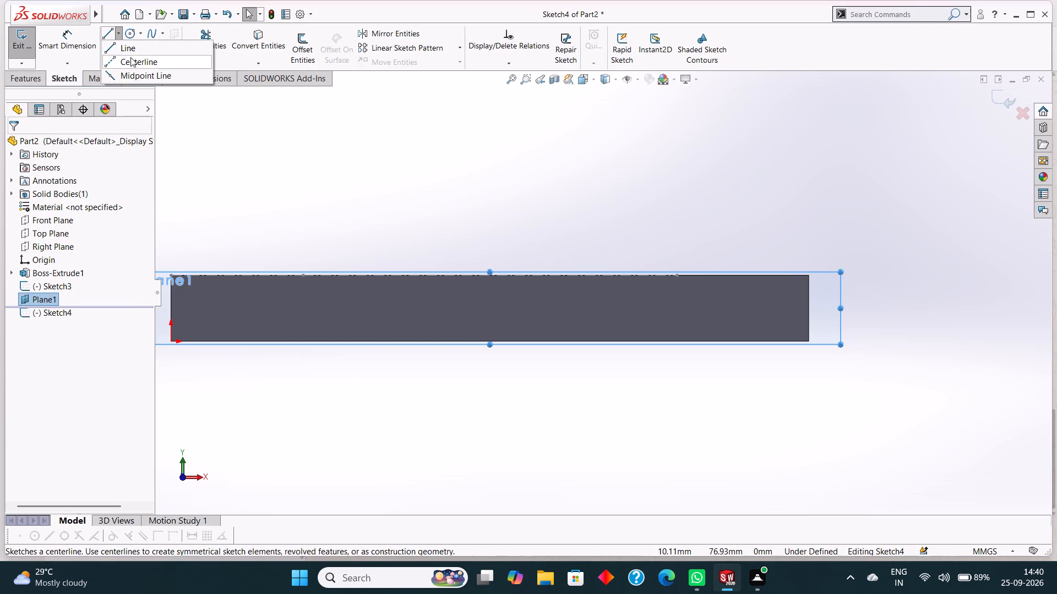
left_click(130, 57)
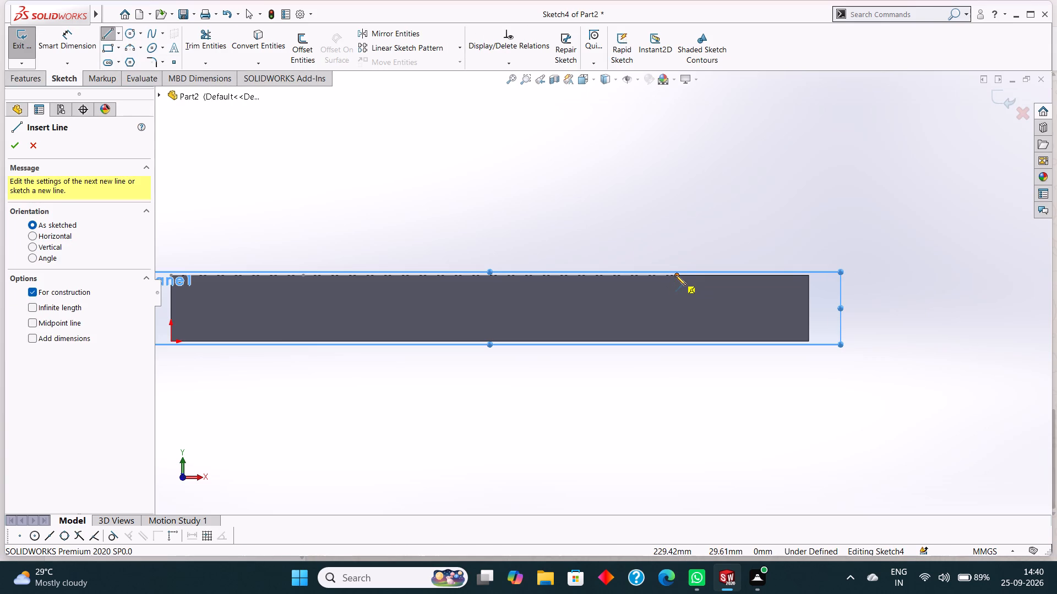
left_click(675, 275)
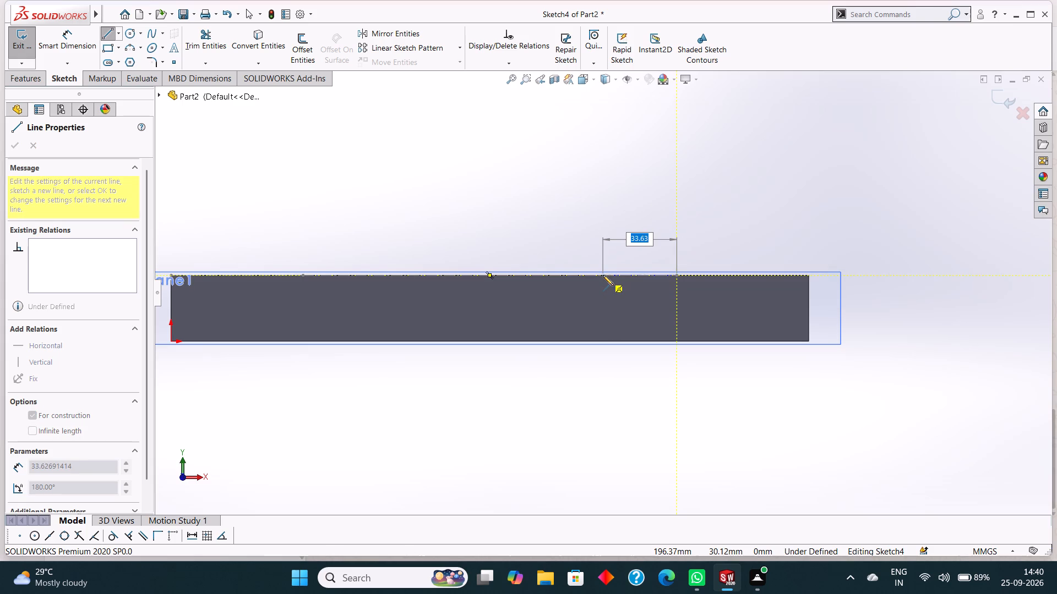
type("25")
key("Return")
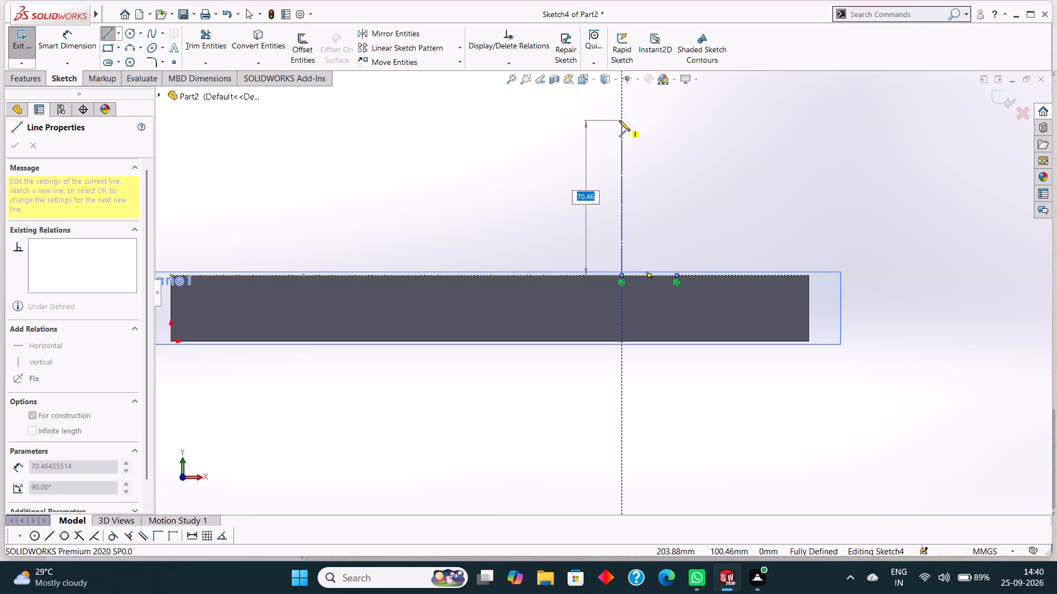
Continue with a 70 mm vertical centerline upward from the end of the 25 mm centerline, and end the line chain.
type("70")
key("Return")
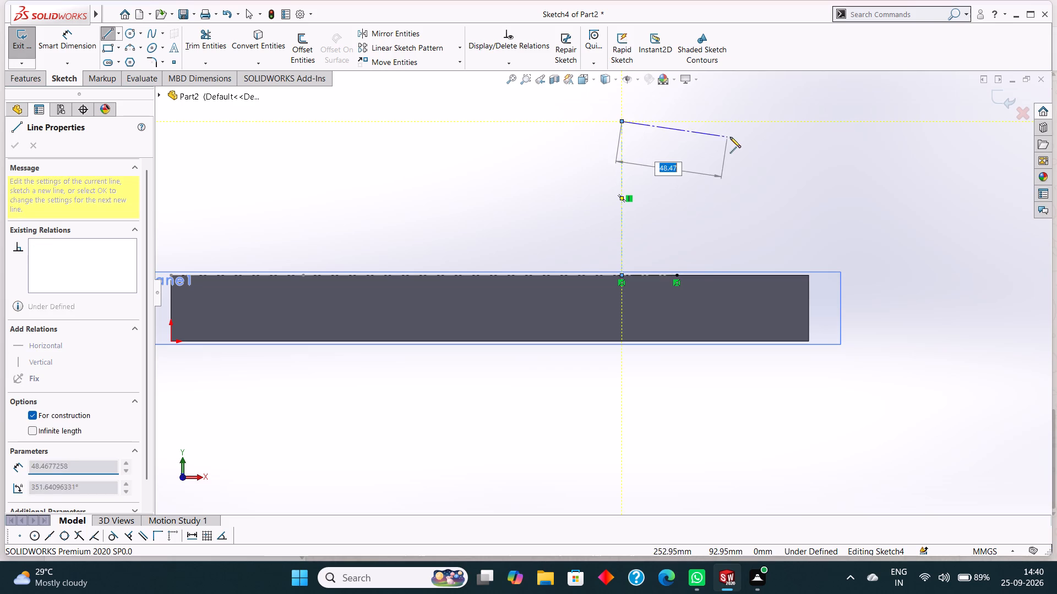
right_click(732, 136)
left_click(759, 142)
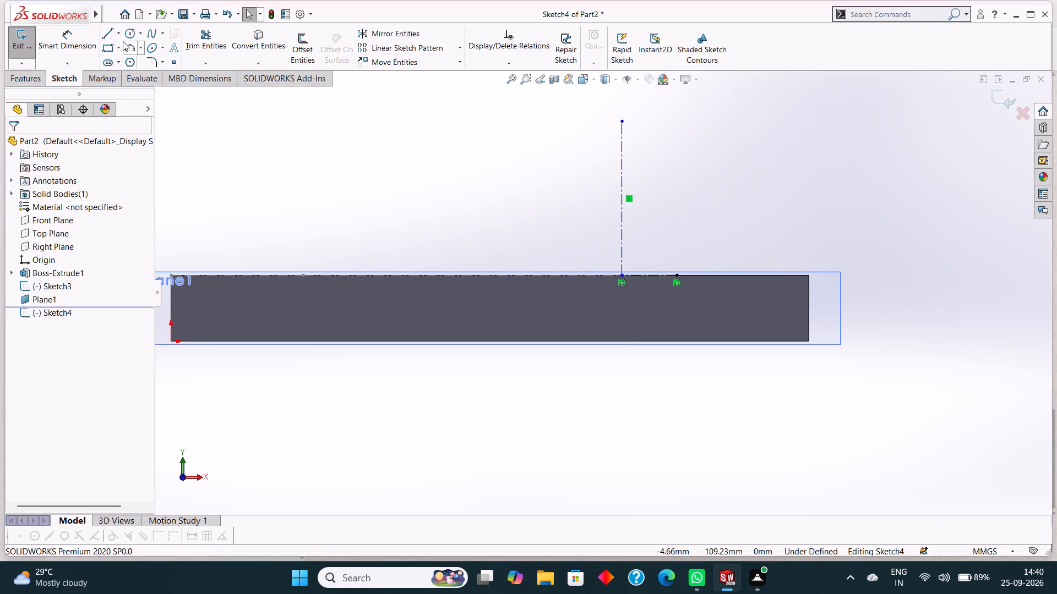
Draw two concentric circles of radius 30 mm and 50 mm centred on the vertical centerline's top end.
left_click(127, 32)
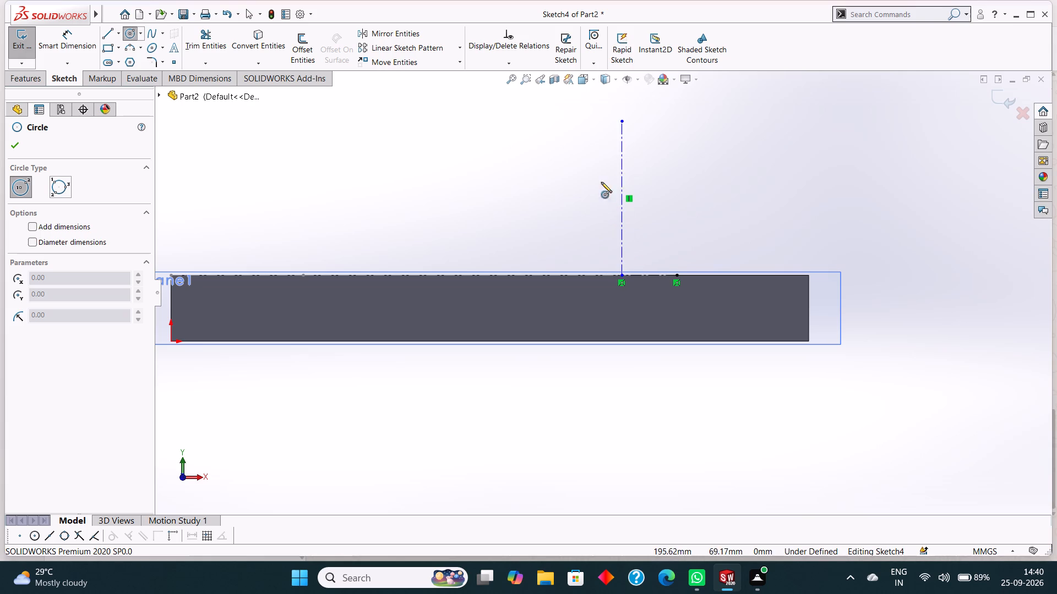
scroll(627, 148, "up", 1)
left_click(619, 150)
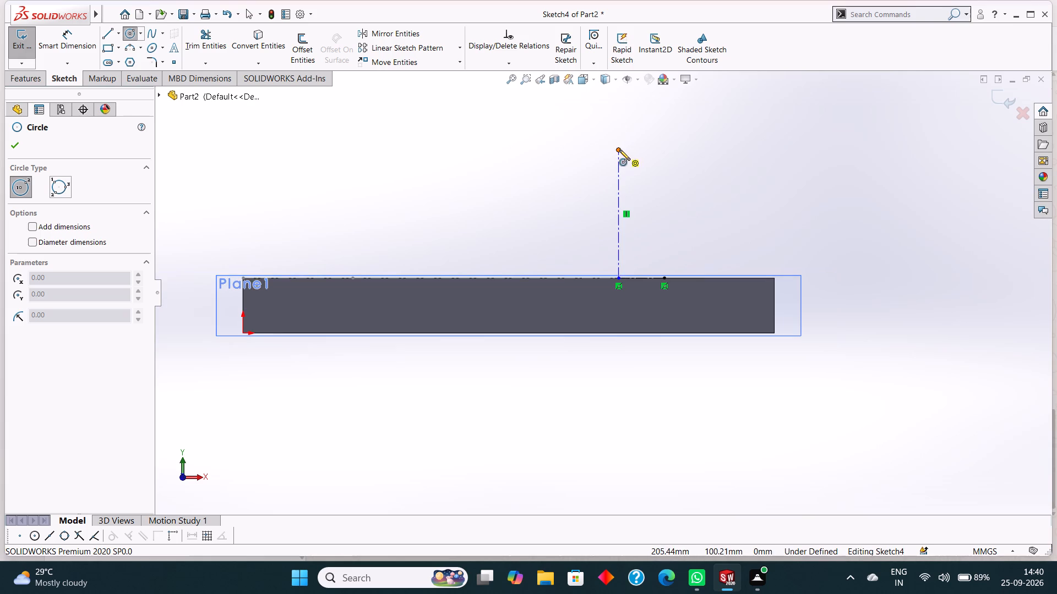
type("30")
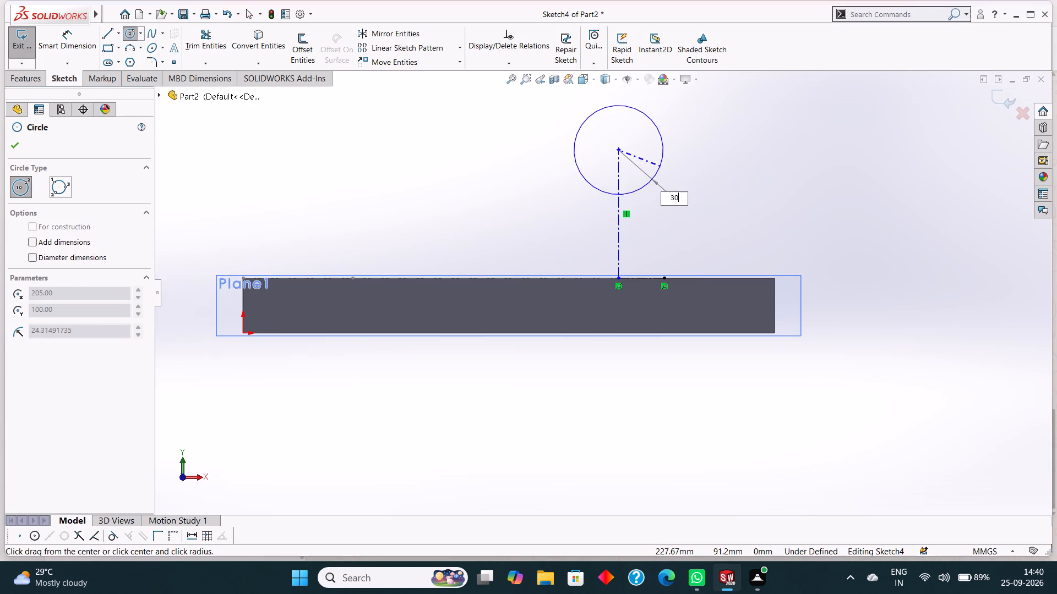
key("Return")
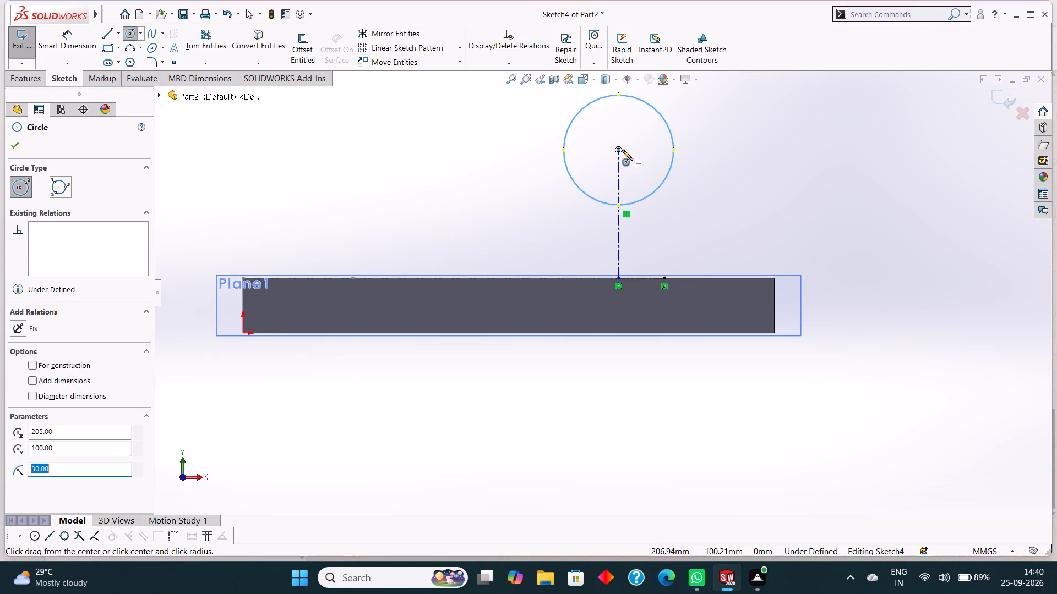
left_click(618, 147)
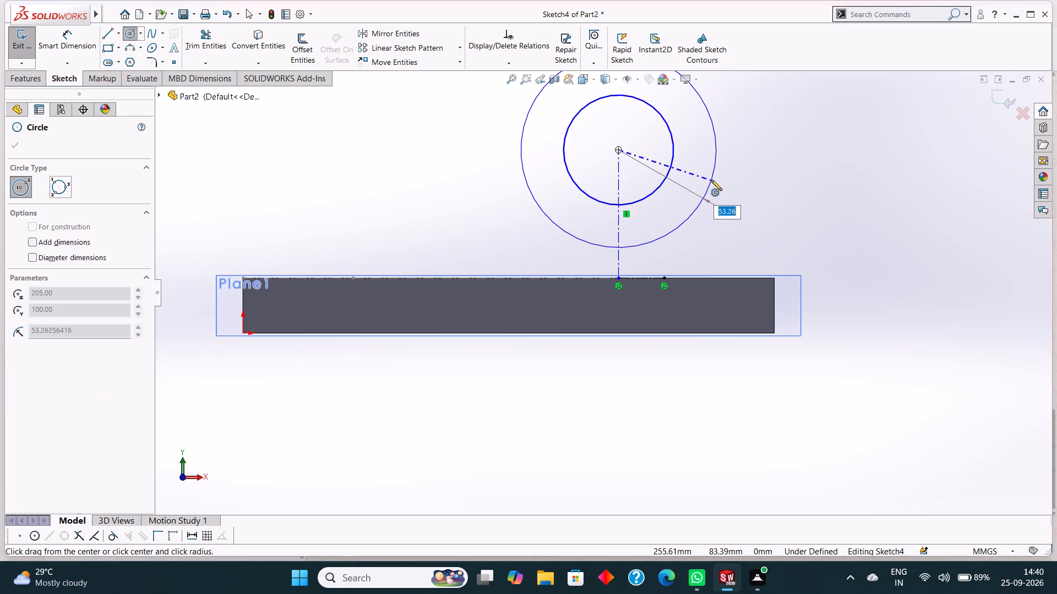
type("50")
key("Return")
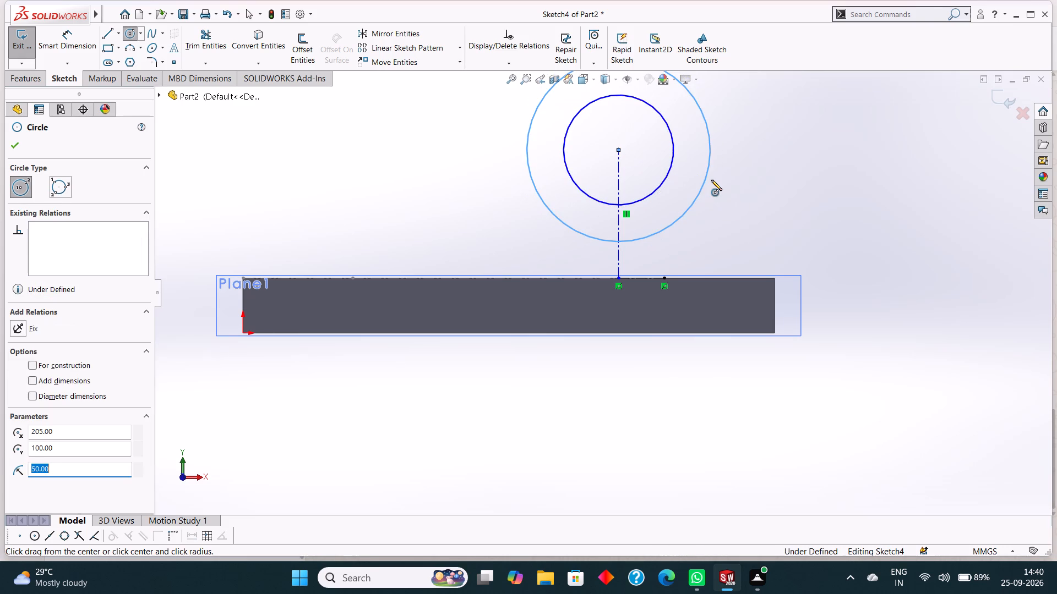
left_click(15, 146)
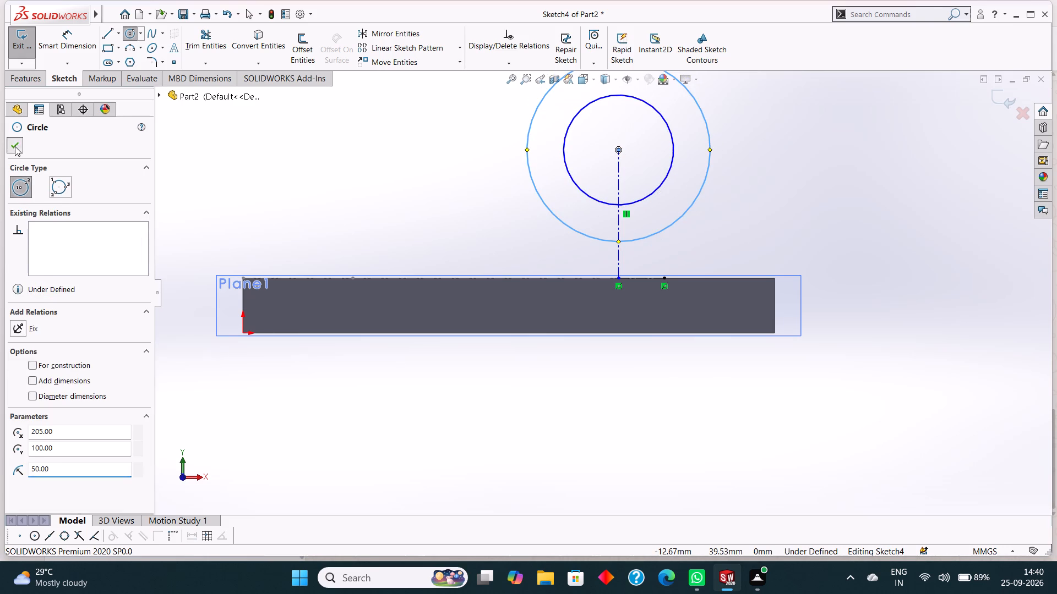
Dimension the inner circle's diameter as 60 mm and the outer circle's diameter as 100 mm.
left_click(59, 47)
left_click(674, 141)
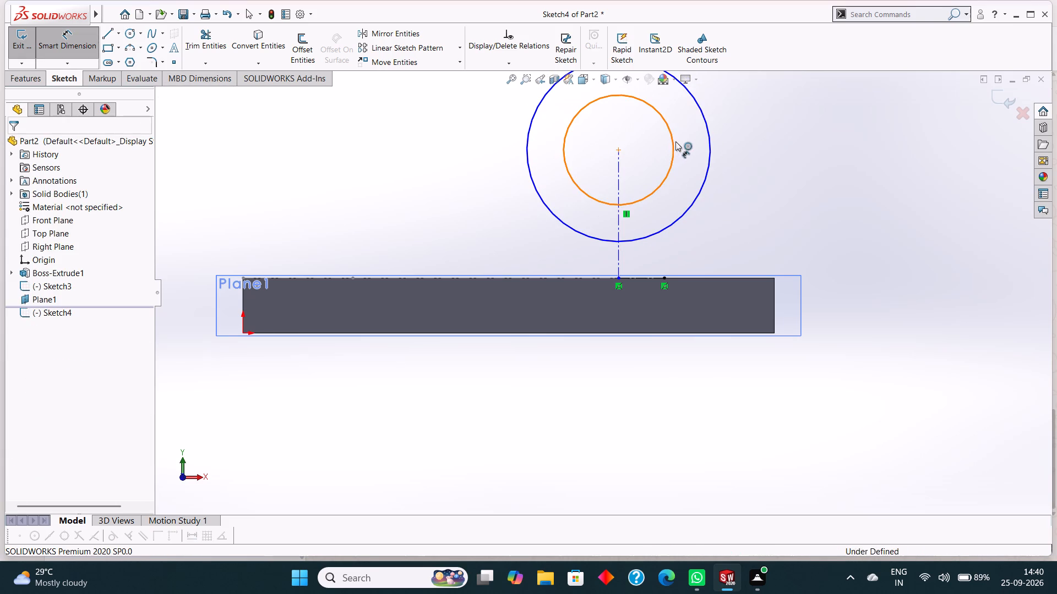
left_click(808, 142)
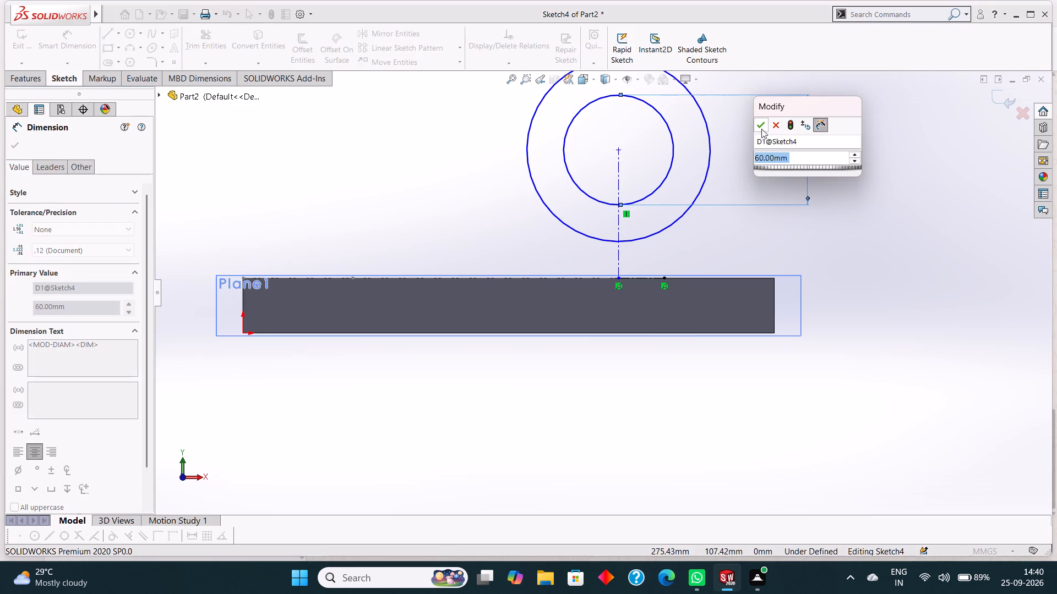
left_click(761, 124)
left_click(701, 112)
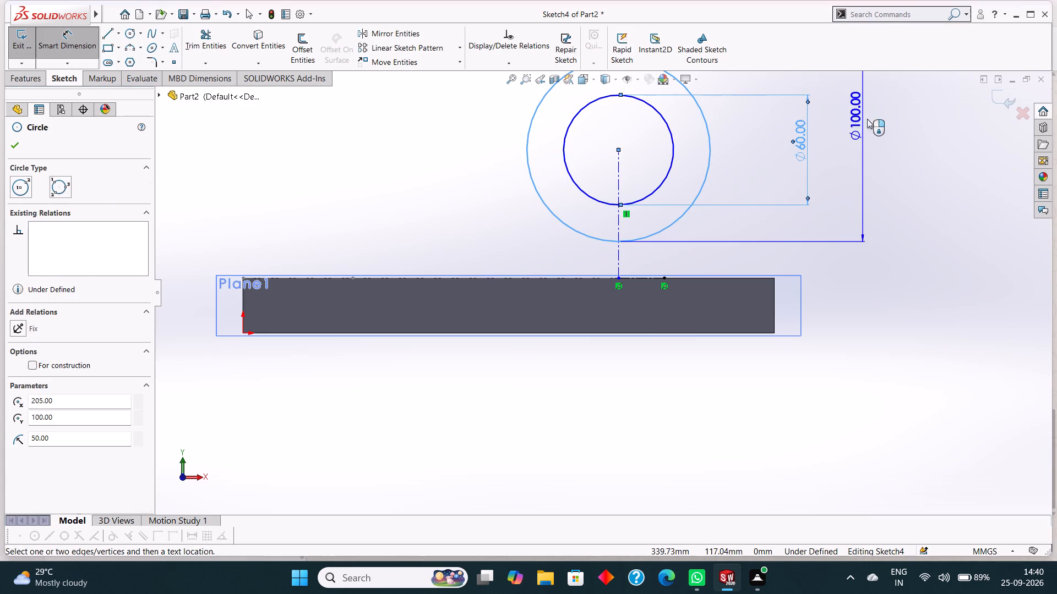
left_click(875, 124)
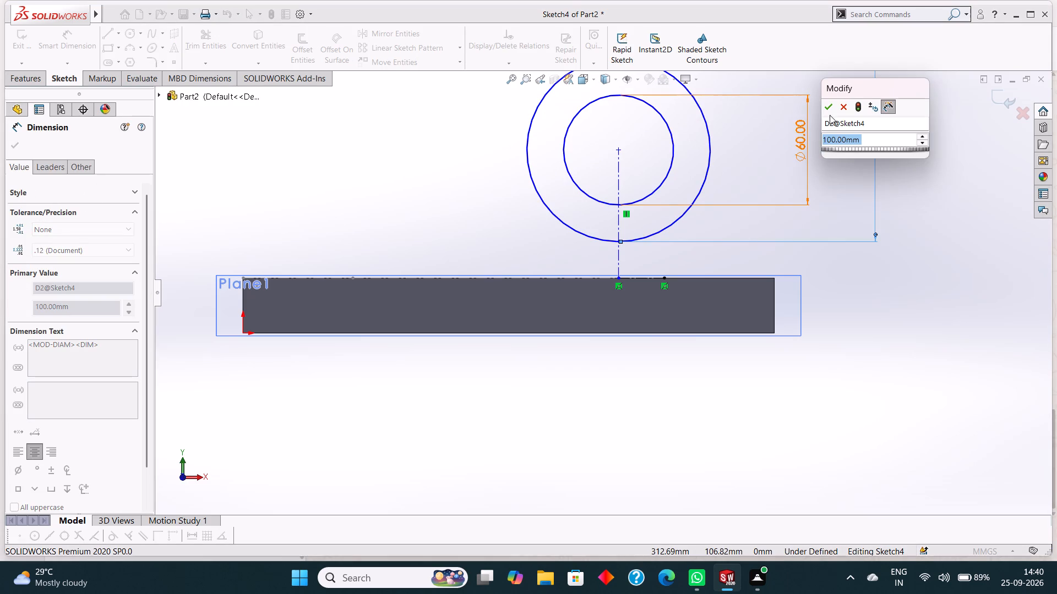
left_click(829, 108)
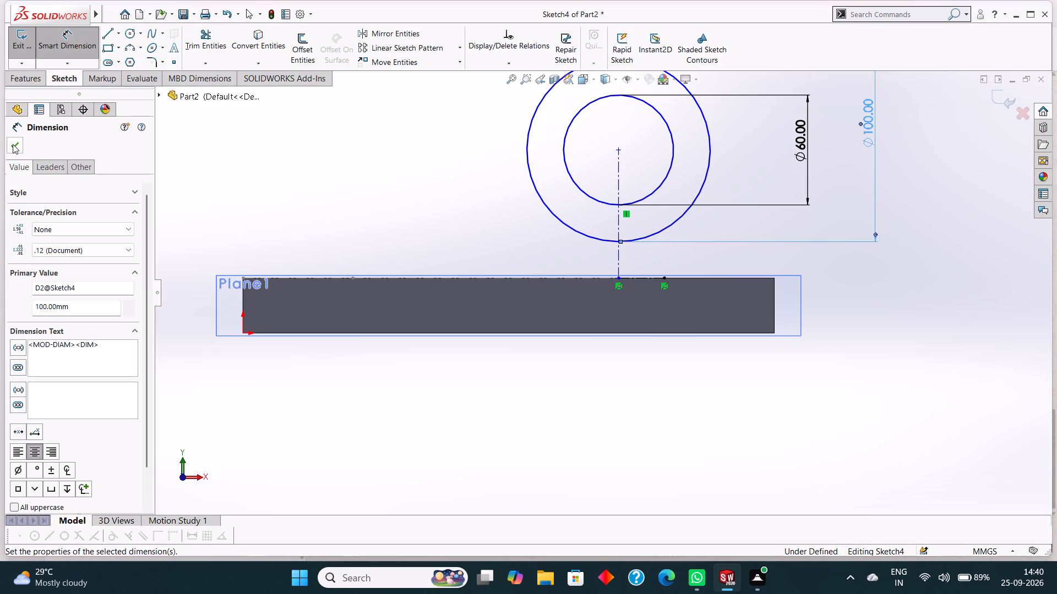
left_click(13, 144)
Draw a three-line chain joining the outer circle's two side points: 70 mm vertical down, 100 mm along the block's upper edge, 70 mm vertical up.
left_click(103, 34)
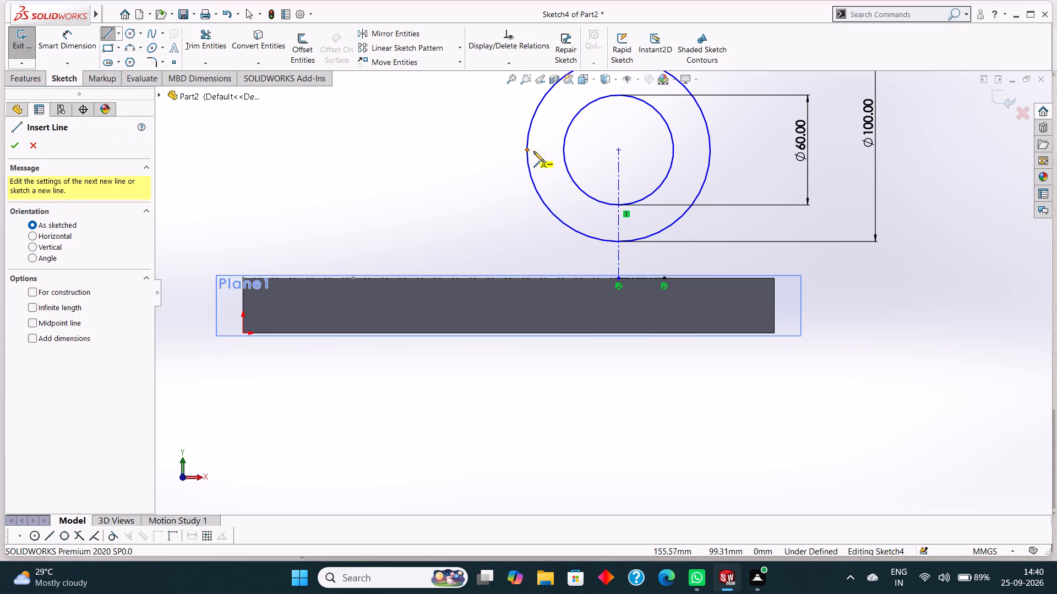
left_click(528, 148)
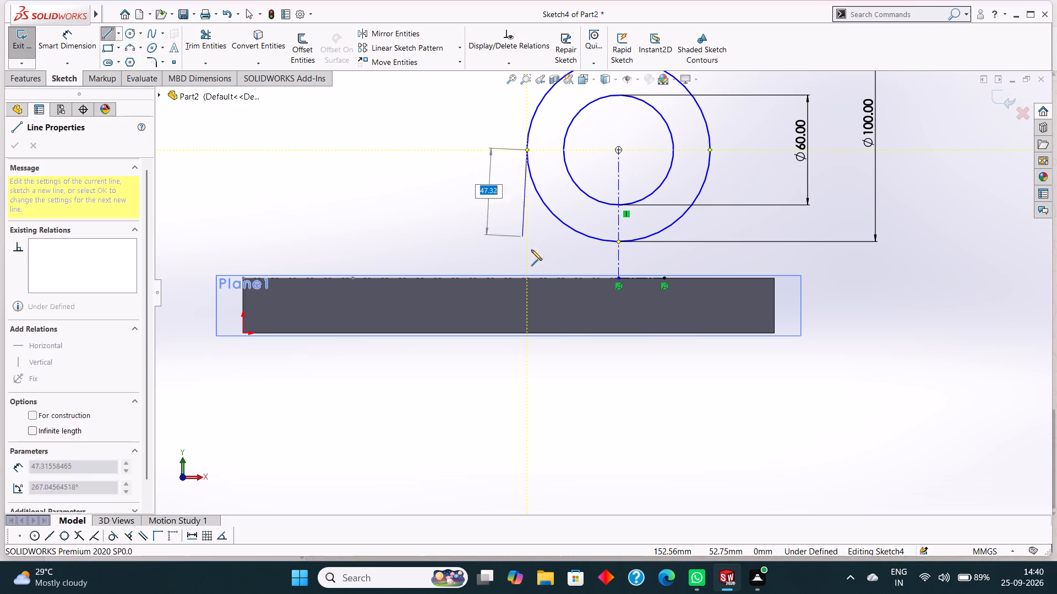
left_click(526, 278)
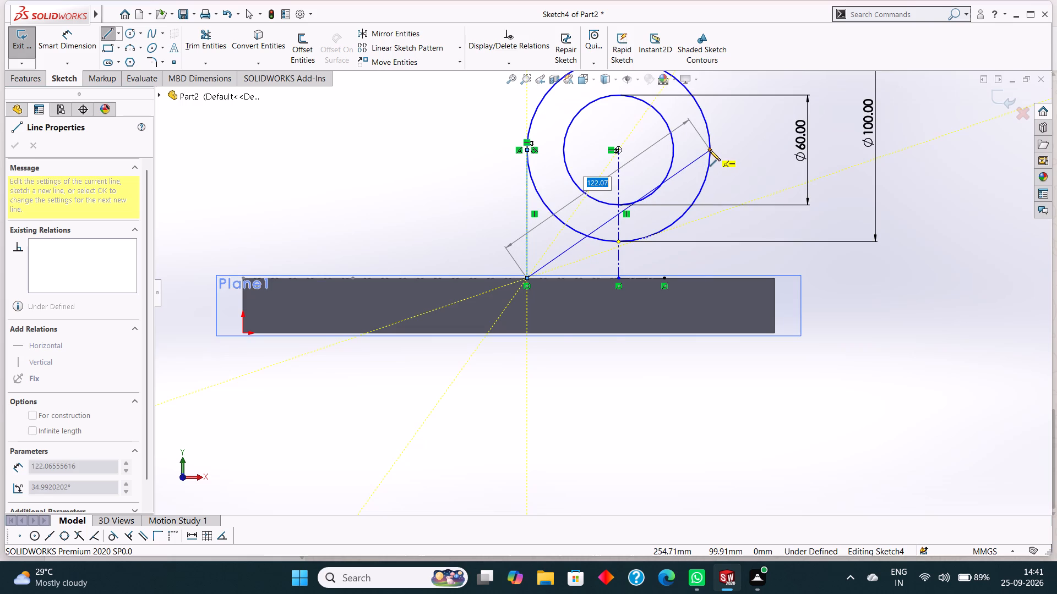
left_click(712, 277)
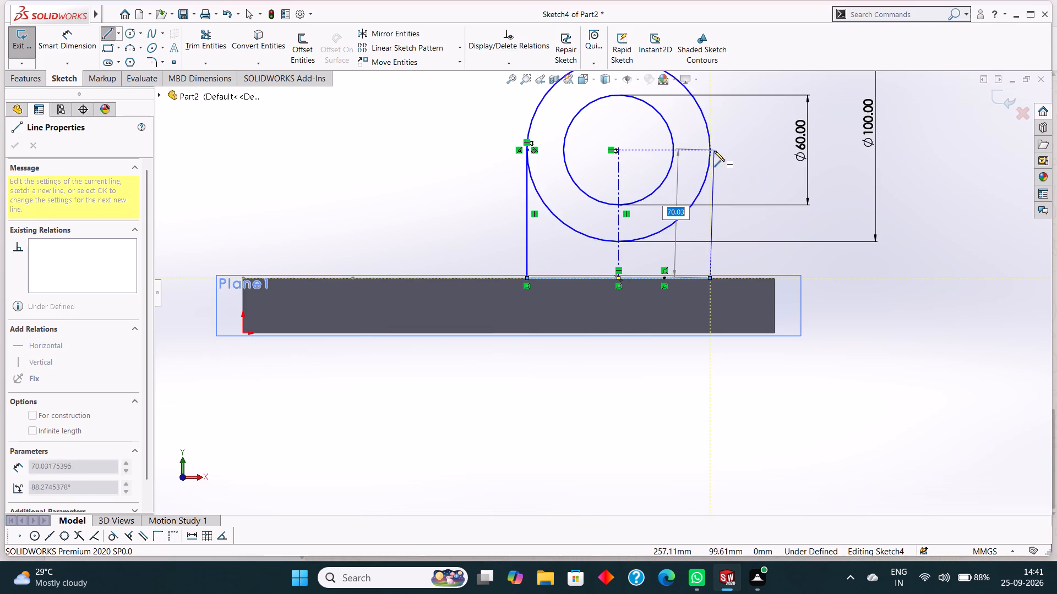
left_click(710, 149)
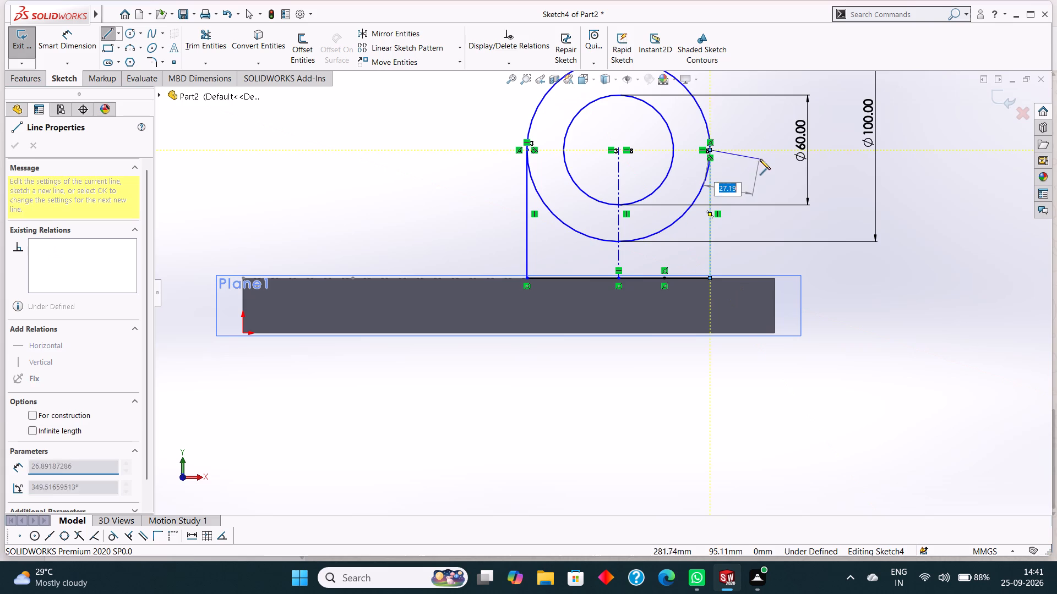
right_click(759, 157)
left_click(788, 166)
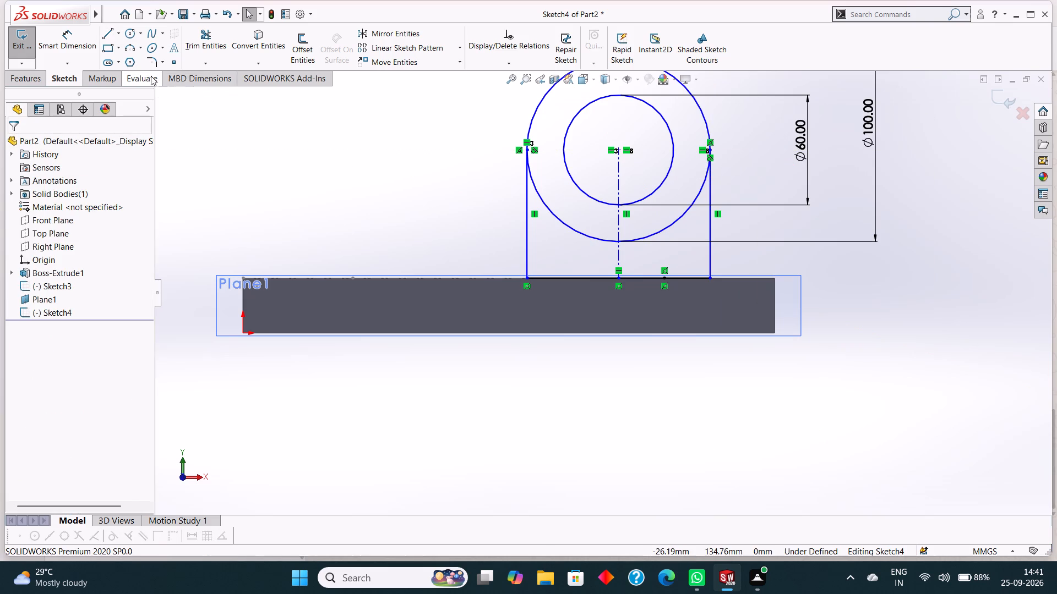
Trim away the lower half of the outer circle between the two vertical lines.
left_click(219, 32)
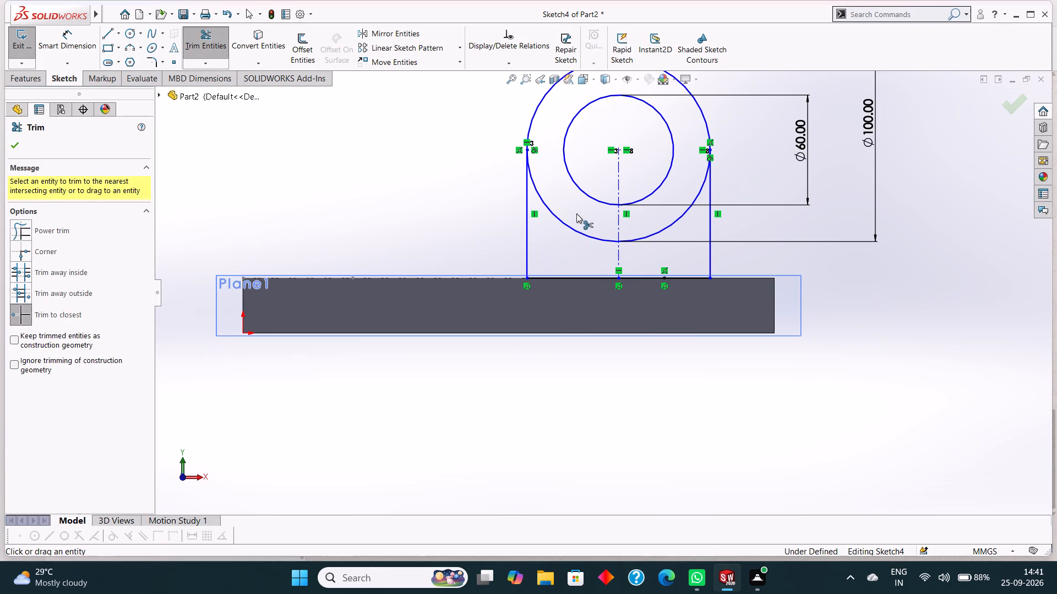
left_click(559, 217)
left_click(673, 222)
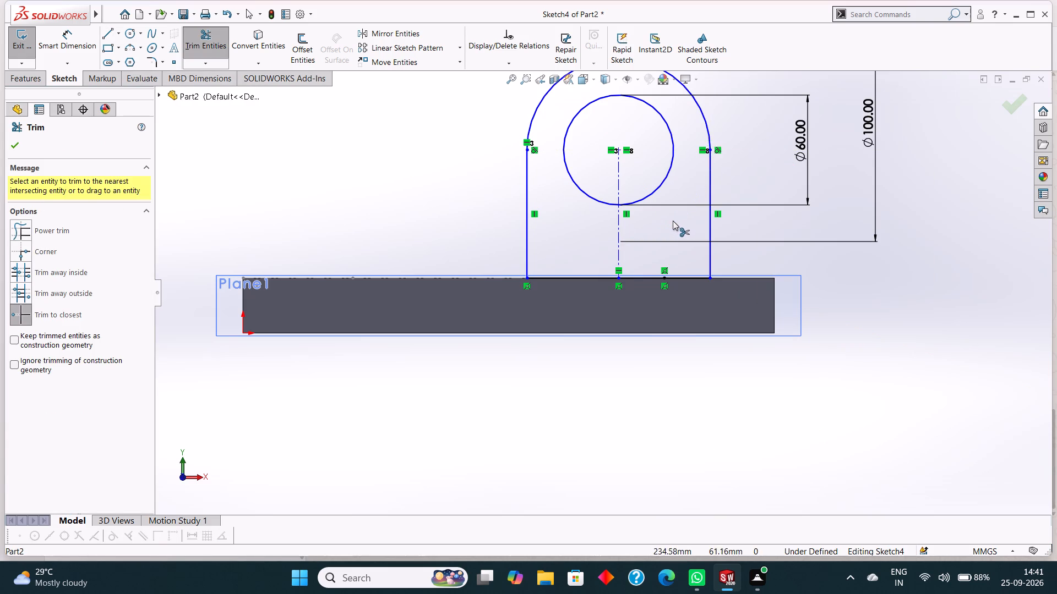
scroll(671, 219, "up", 3)
left_click(16, 140)
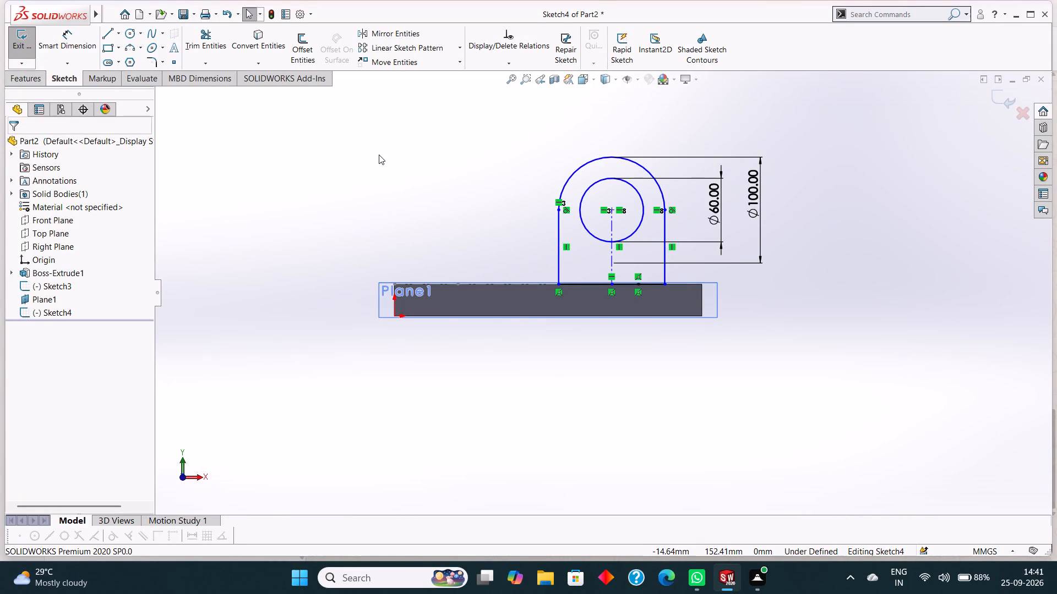
Extrude the upright profile 100 mm blind in the reversed direction across the base block, merged with it.
middle_click_drag(379, 155, 451, 199)
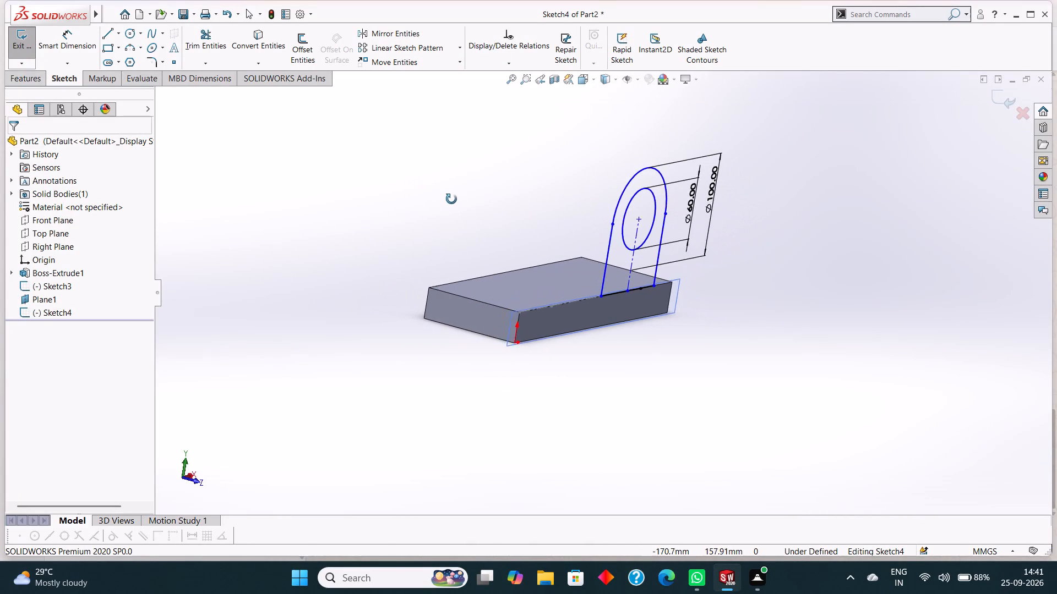
middle_click_drag(451, 199, 468, 212)
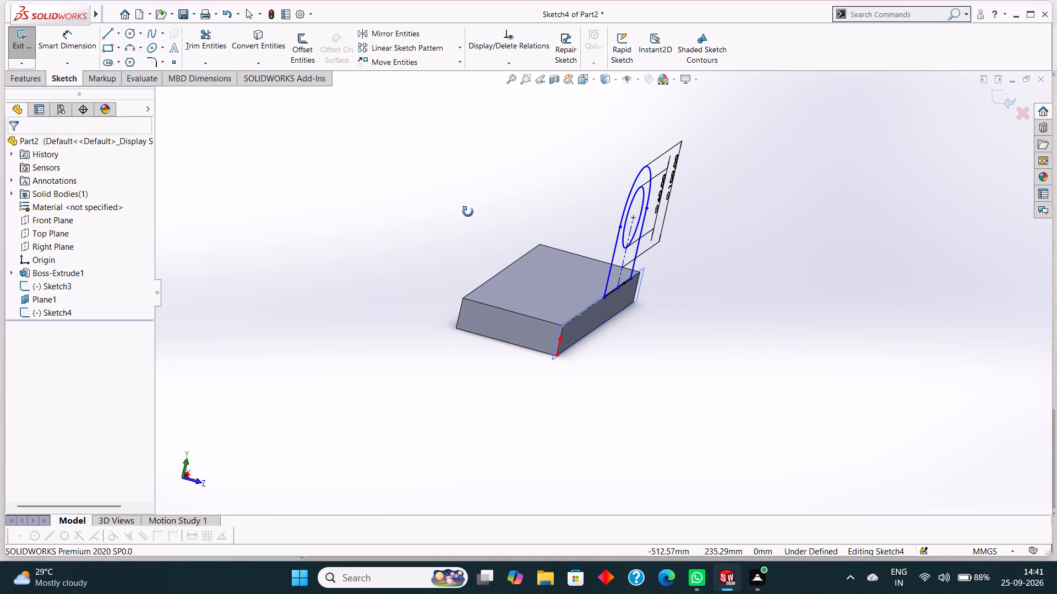
middle_click_drag(468, 212, 478, 221)
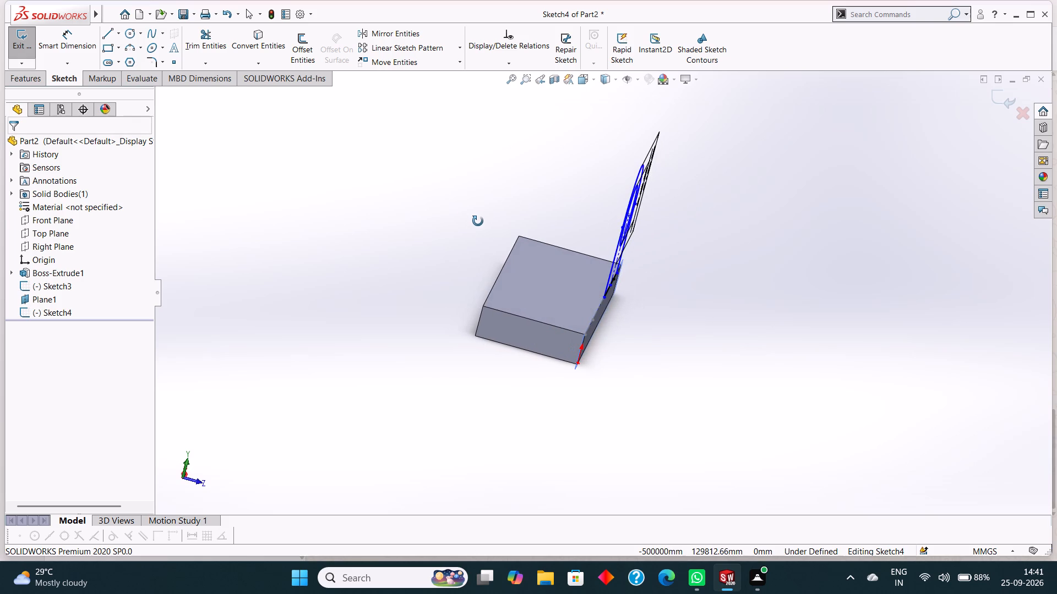
middle_click_drag(478, 221, 462, 221)
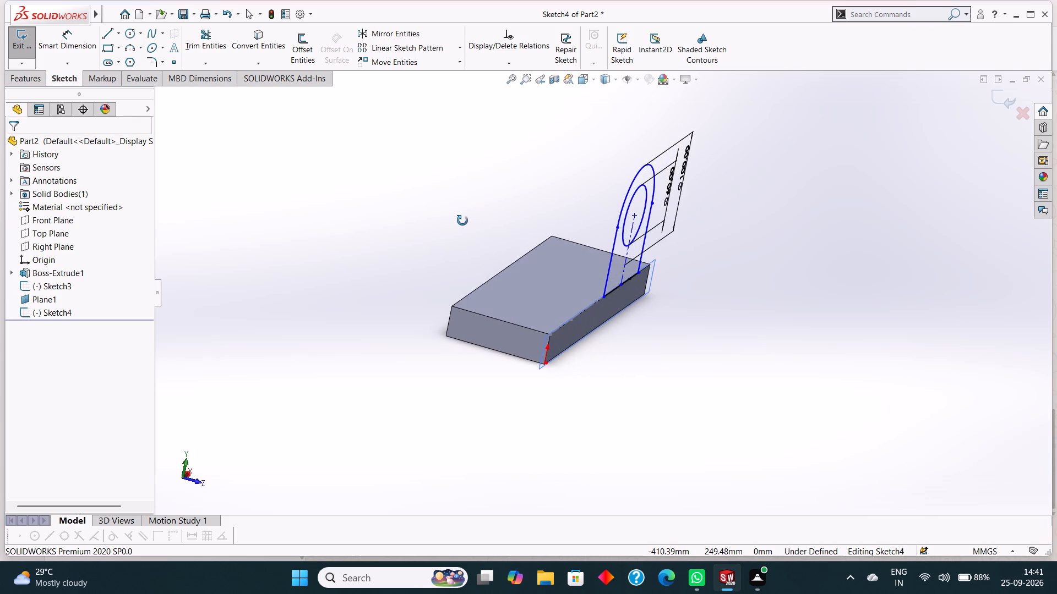
middle_click_drag(462, 221, 438, 206)
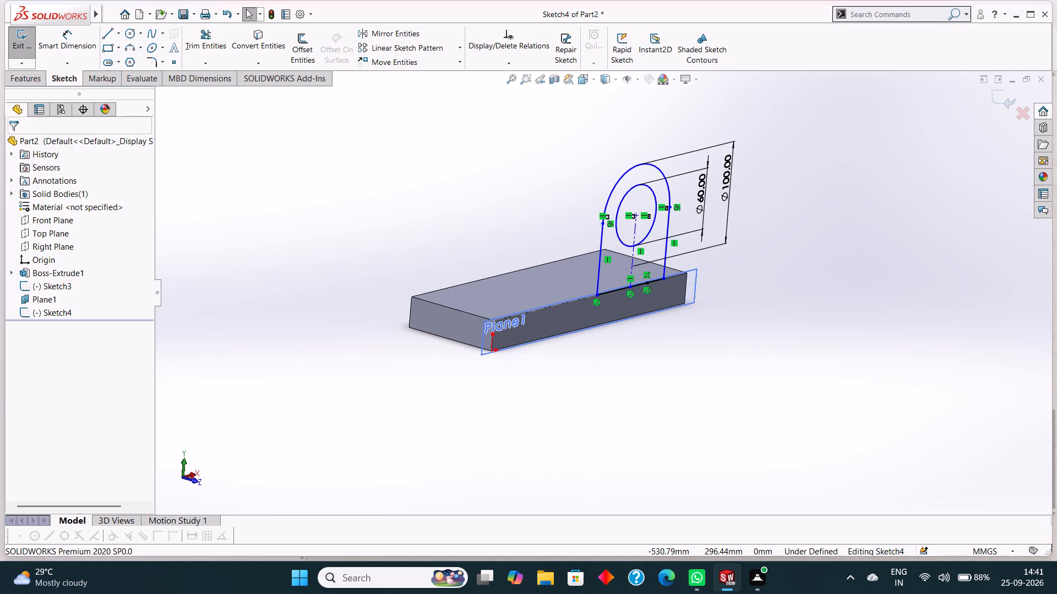
left_click(25, 79)
left_click(18, 54)
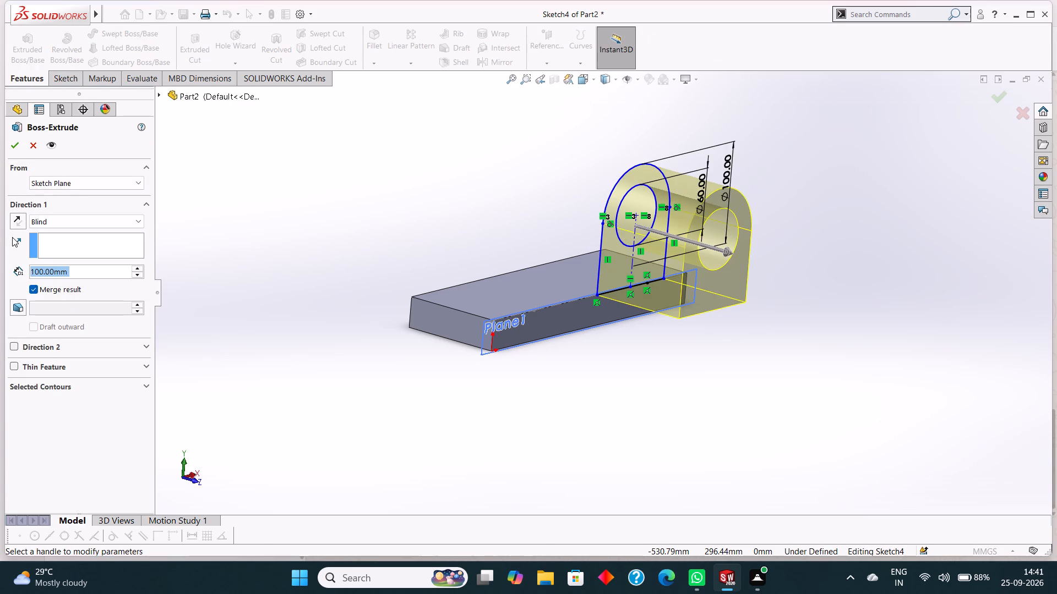
left_click(15, 219)
middle_click_drag(280, 189, 327, 229)
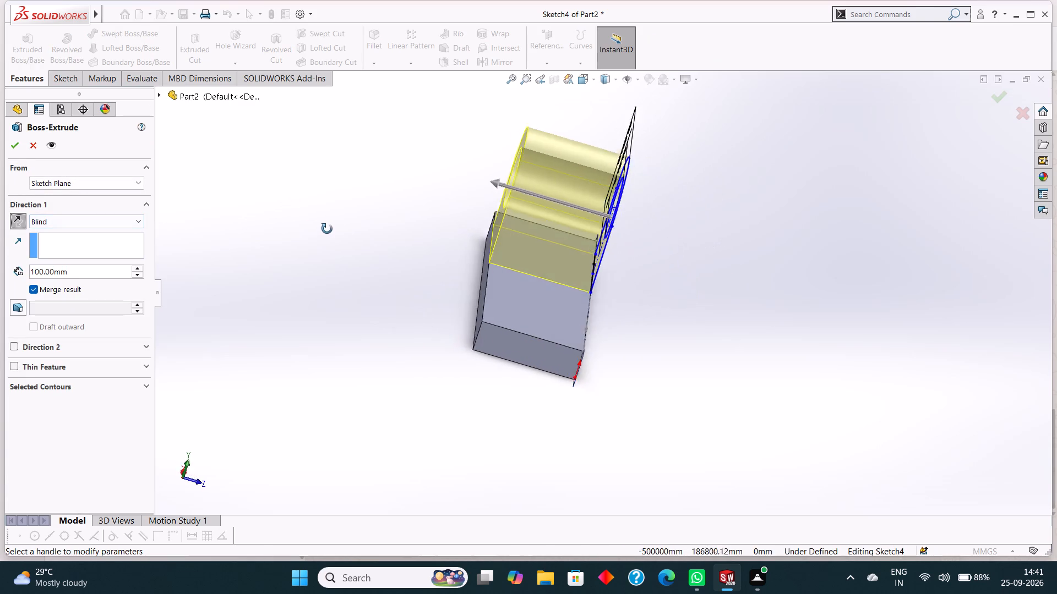
middle_click_drag(327, 229, 257, 184)
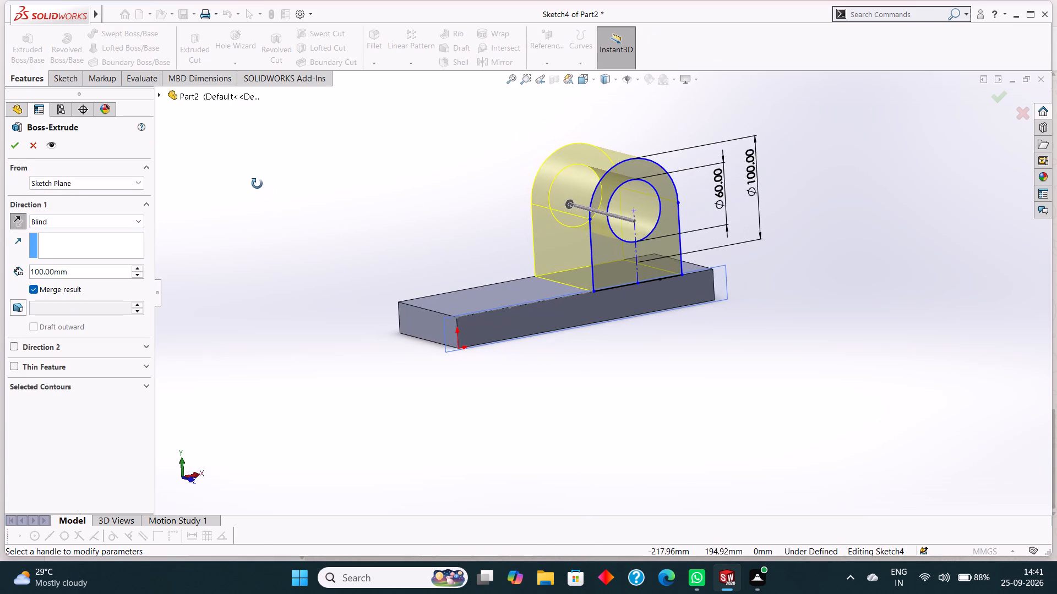
middle_click_drag(257, 184, 257, 183)
middle_click_drag(296, 237, 273, 228)
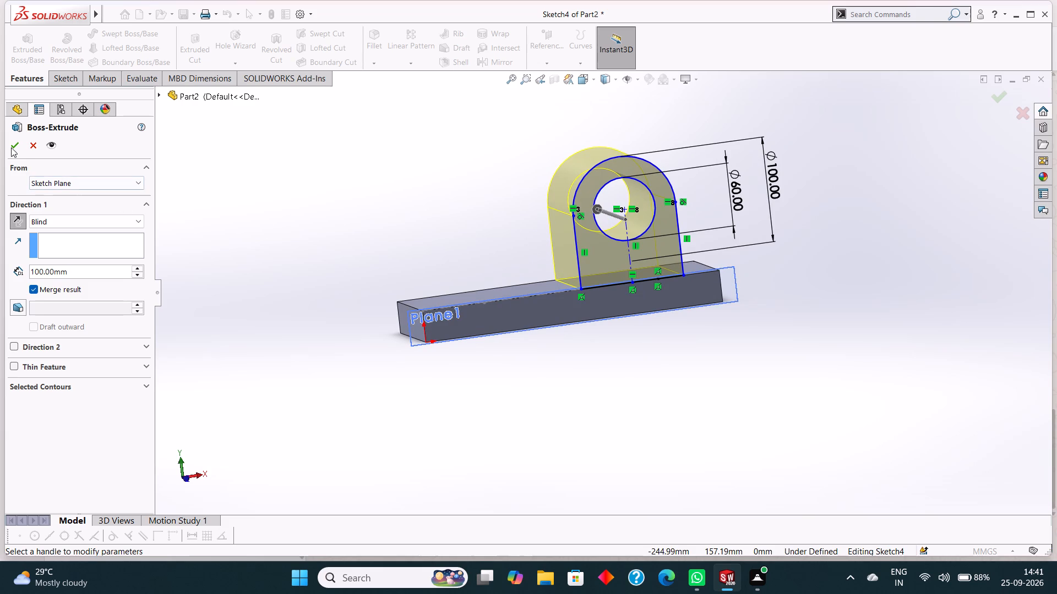
left_click(13, 147)
left_click(269, 168)
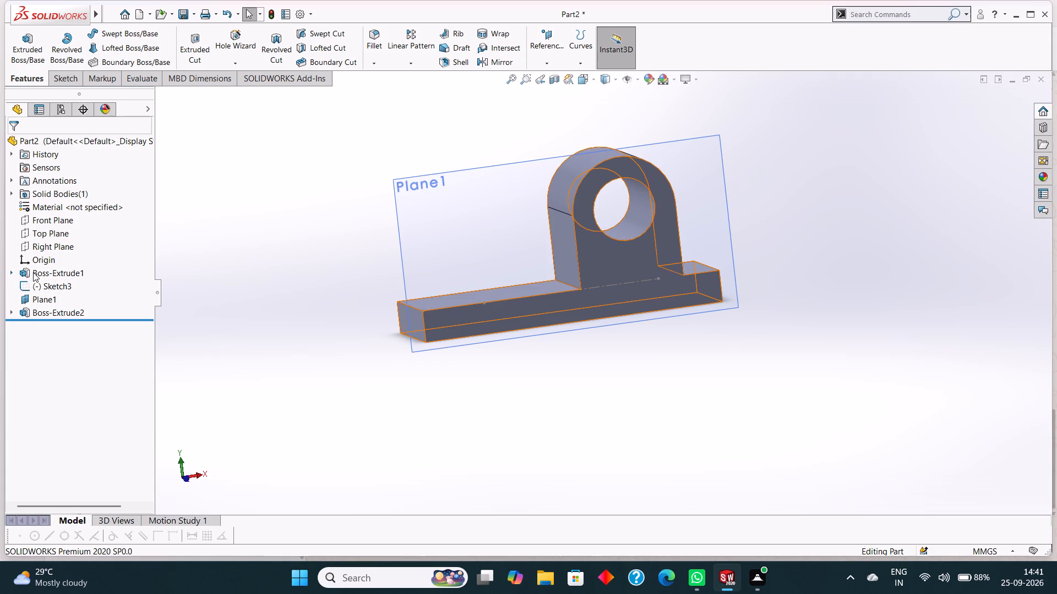
Hide the reference plane Plane1.
left_click(57, 298)
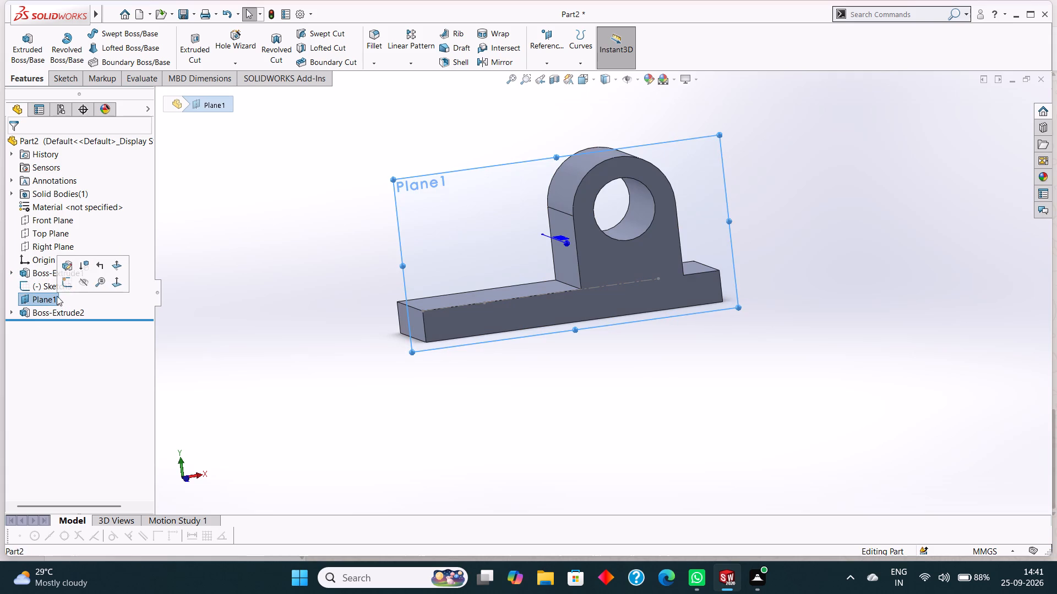
left_click(79, 285)
left_click(253, 195)
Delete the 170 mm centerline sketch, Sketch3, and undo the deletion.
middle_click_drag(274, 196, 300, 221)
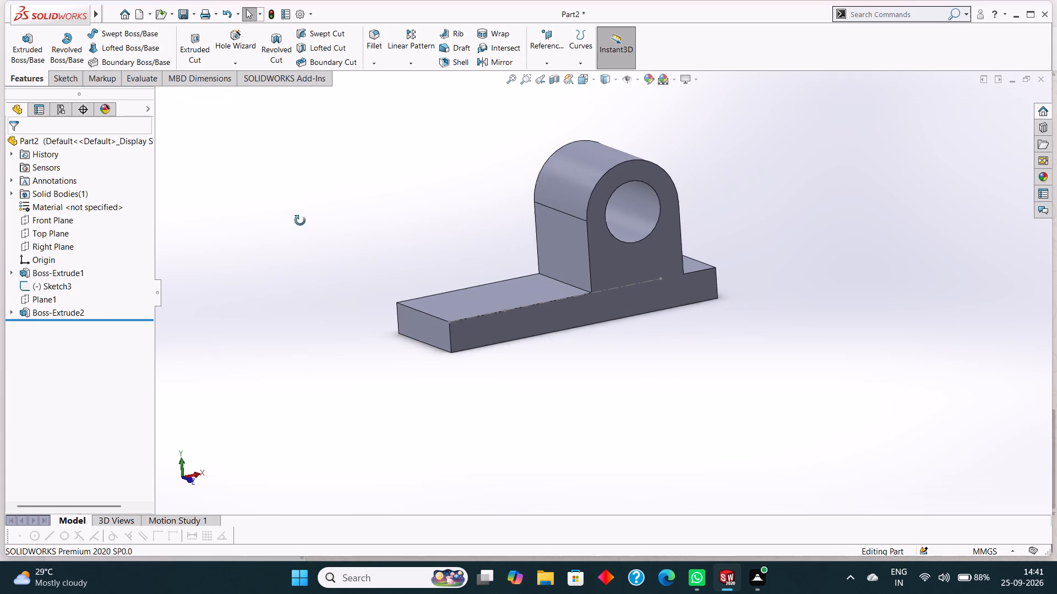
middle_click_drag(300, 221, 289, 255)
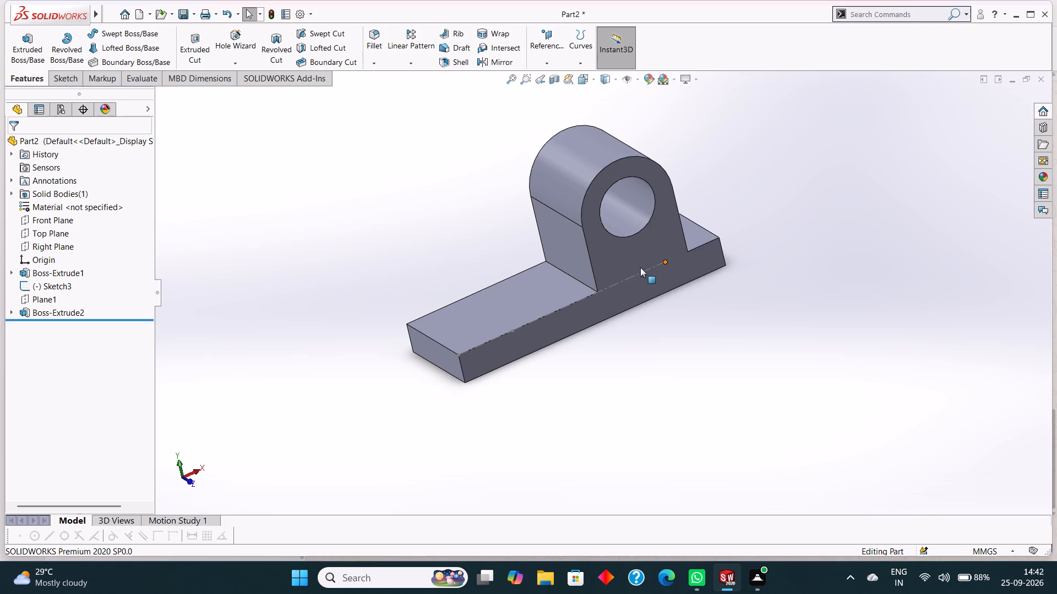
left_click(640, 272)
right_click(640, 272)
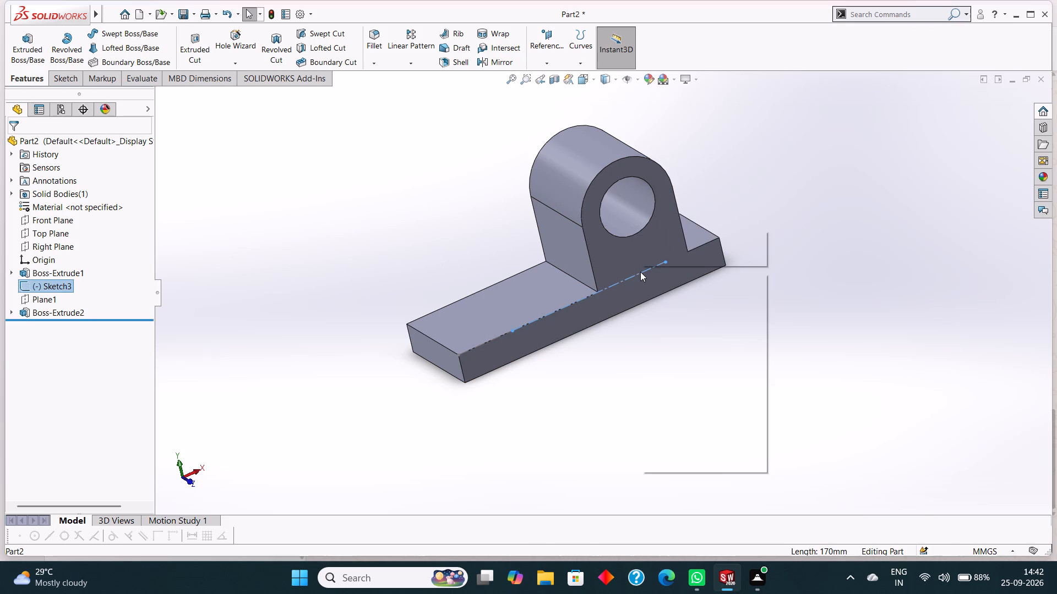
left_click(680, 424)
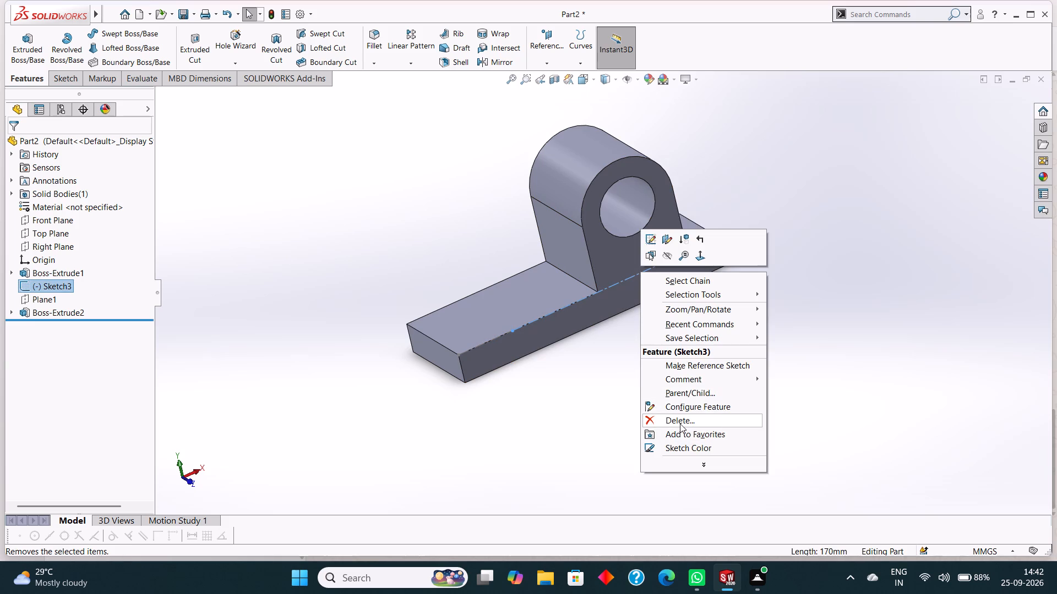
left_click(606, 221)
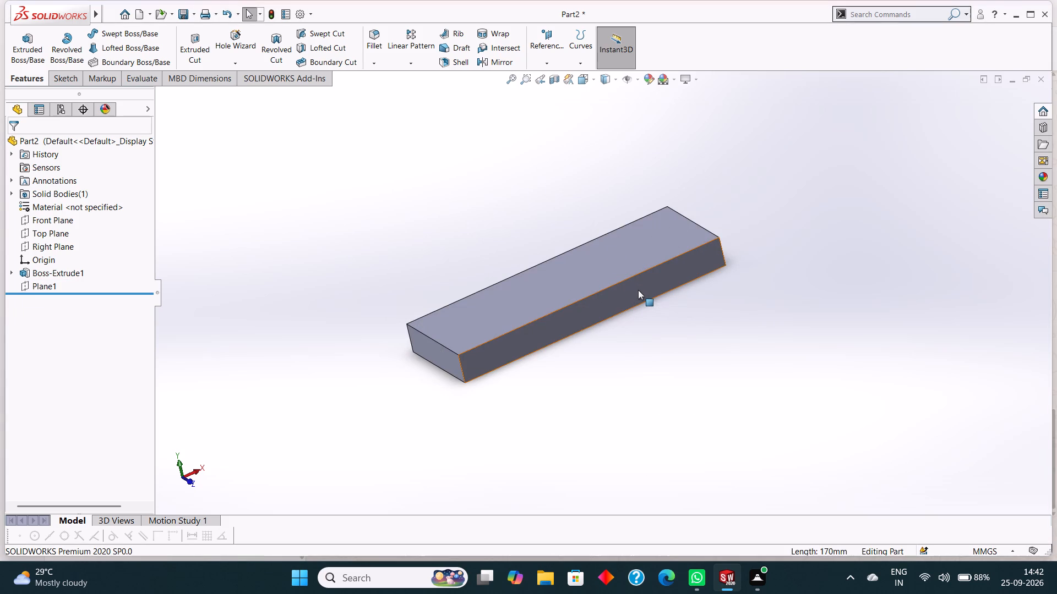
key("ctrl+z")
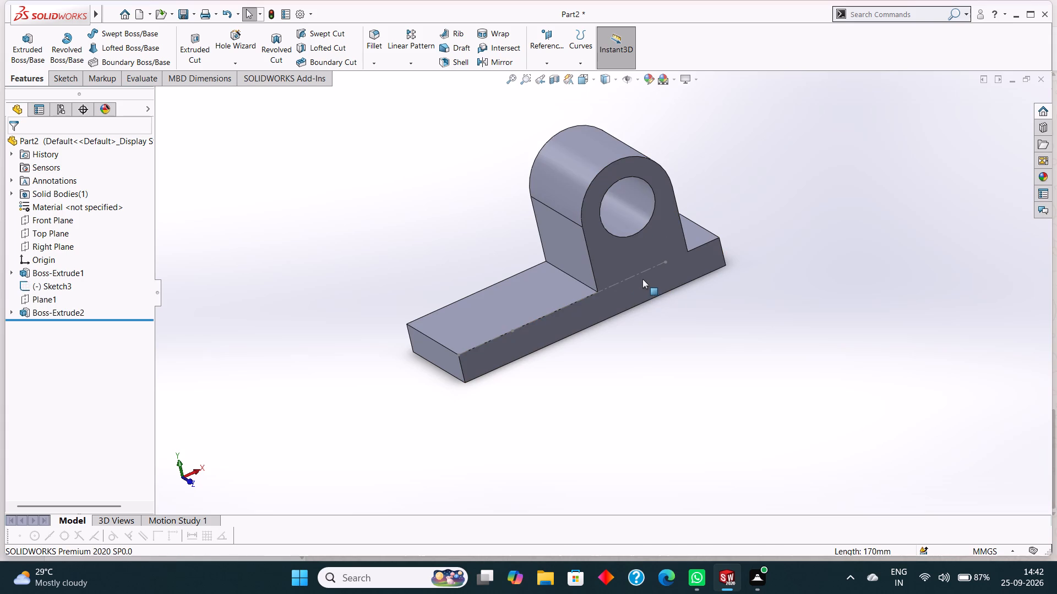
Hide the 170 mm centerline sketch, Sketch3, along the base block's front upper edge.
right_click(640, 273)
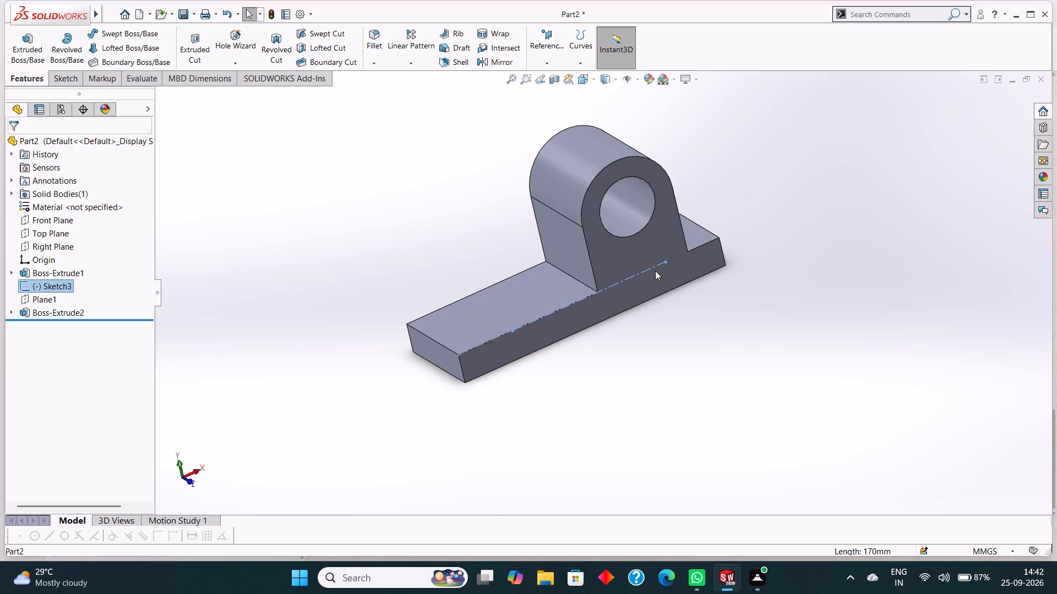
left_click(667, 261)
left_click(772, 296)
Examine the base block and the bored upright from several angles and distances.
middle_click_drag(770, 301, 770, 301)
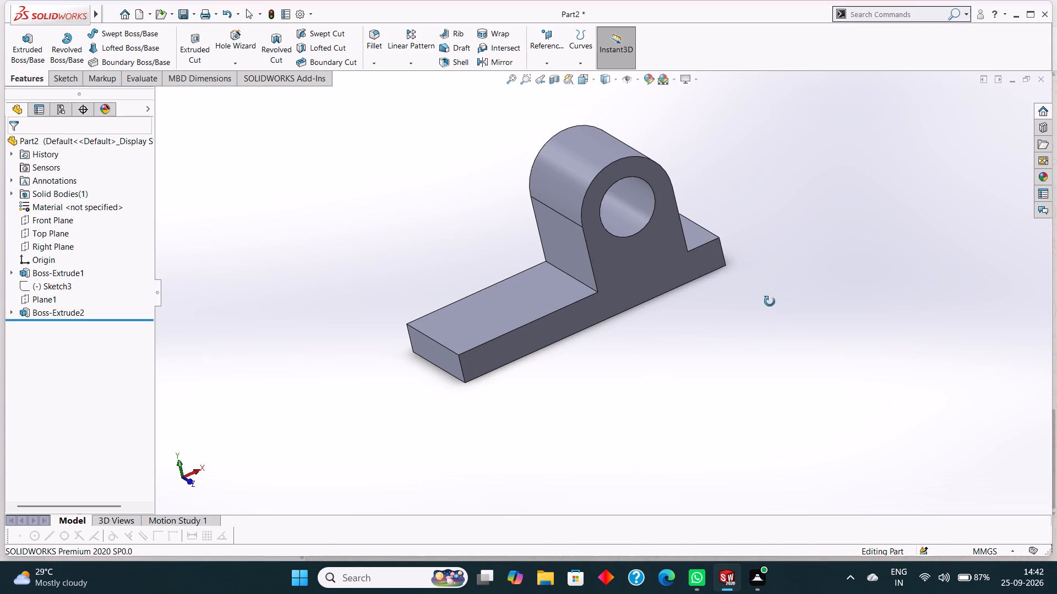
middle_click_drag(770, 301, 778, 282)
scroll(732, 285, "up", 1)
scroll(589, 248, "down", 2)
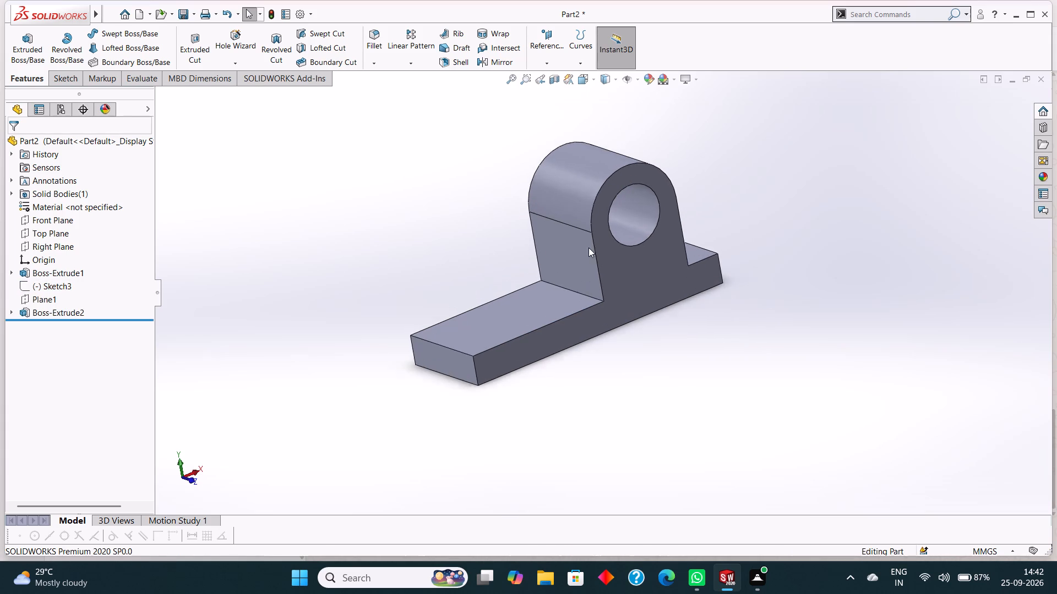
scroll(589, 248, "down", 2)
scroll(705, 243, "up", 2)
scroll(686, 246, "down", 2)
scroll(685, 247, "up", 2)
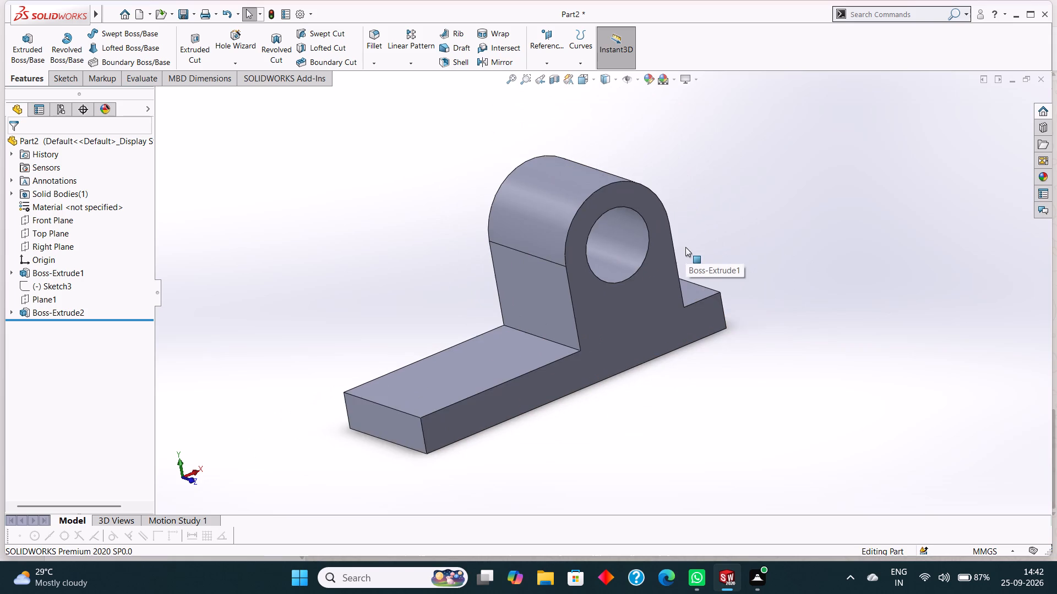
scroll(685, 247, "up", 2)
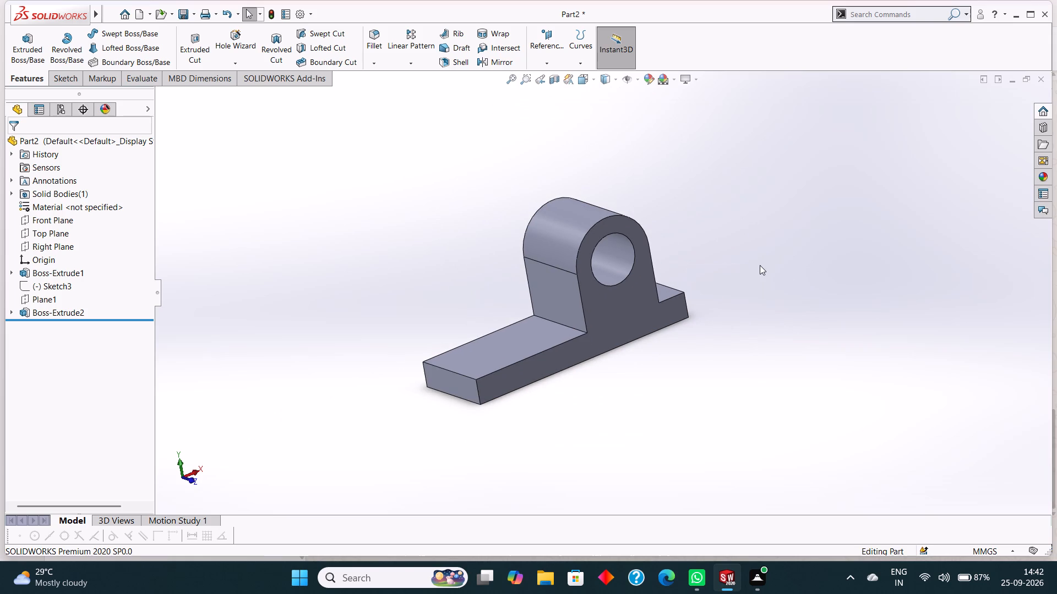
middle_click_drag(757, 265, 698, 313)
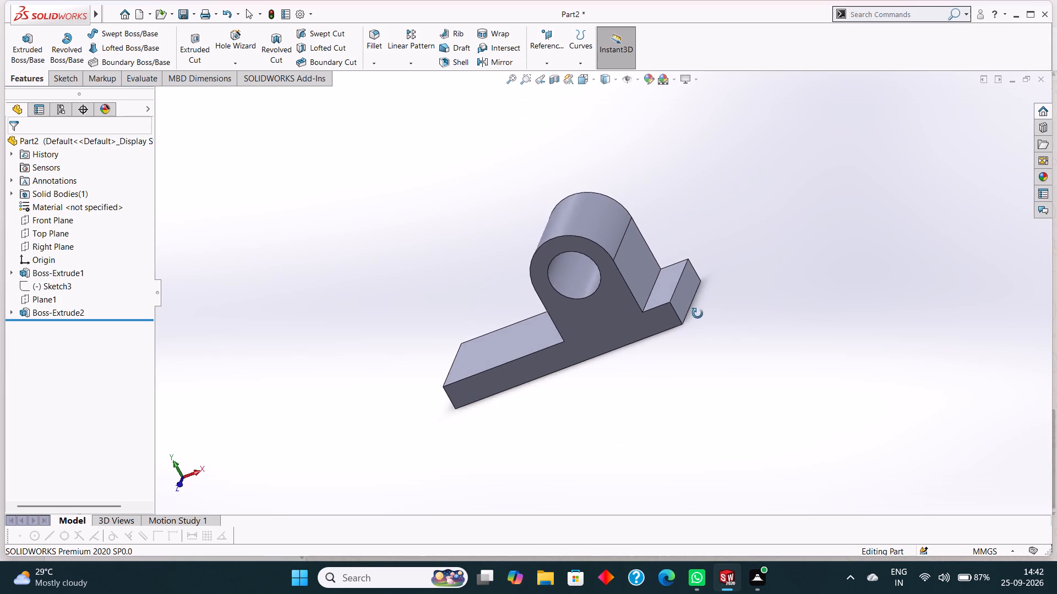
middle_click_drag(698, 313, 698, 358)
scroll(705, 335, "down", 1)
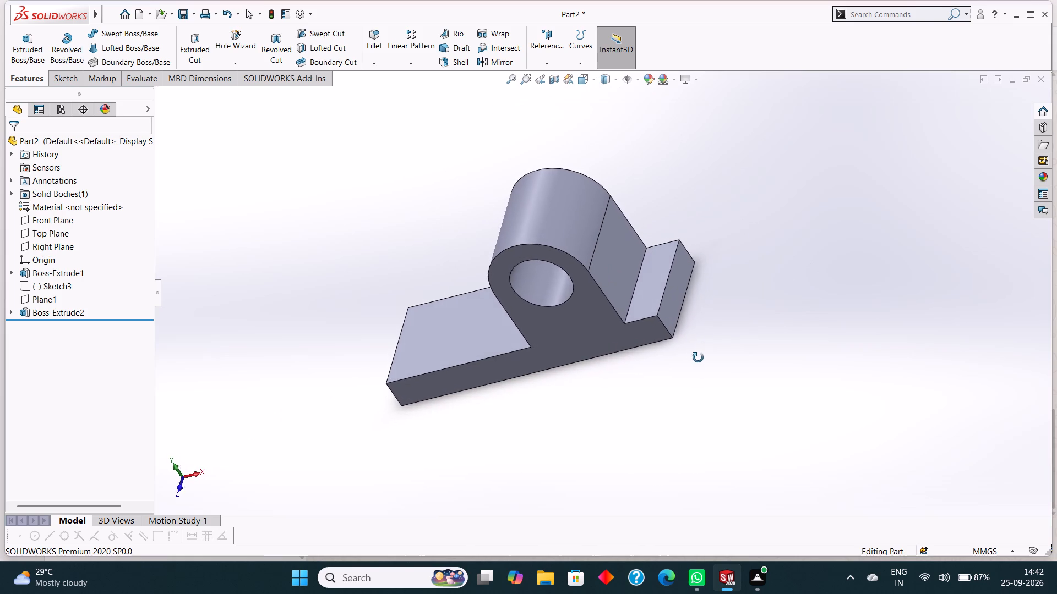
middle_click_drag(698, 358, 734, 333)
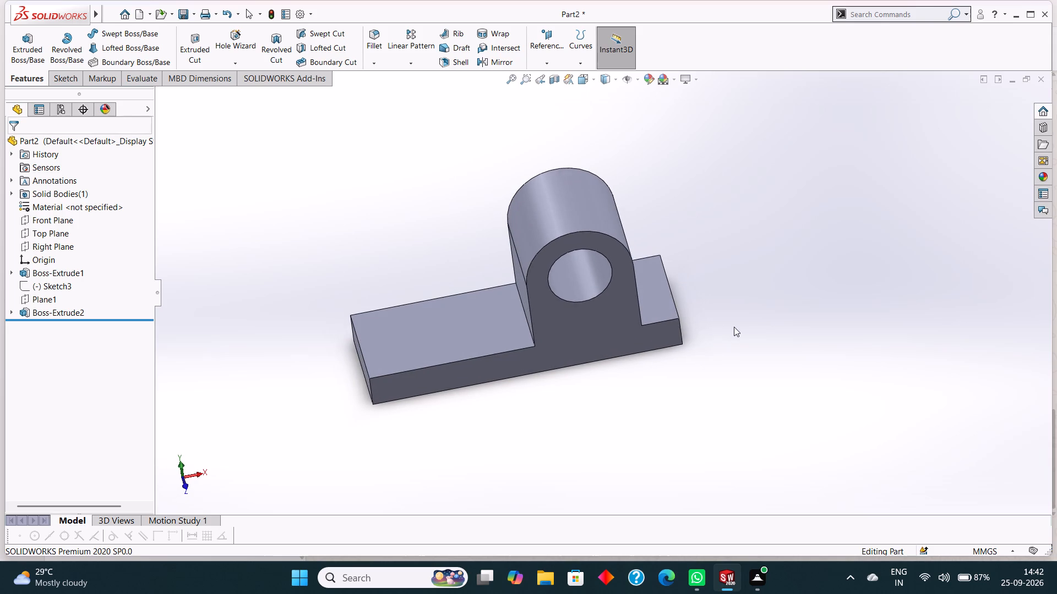
scroll(670, 315, "down", 5)
scroll(622, 316, "up", 3)
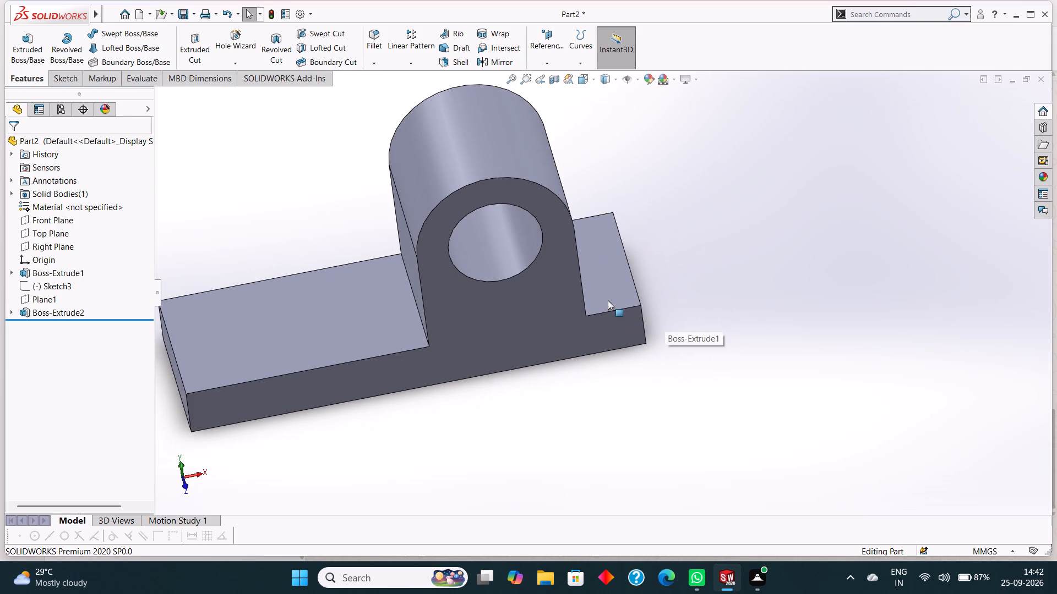
Examine the bored upright and the base block's short end from several distances and front-facing angles.
scroll(607, 299, "up", 3)
scroll(607, 299, "down", 3)
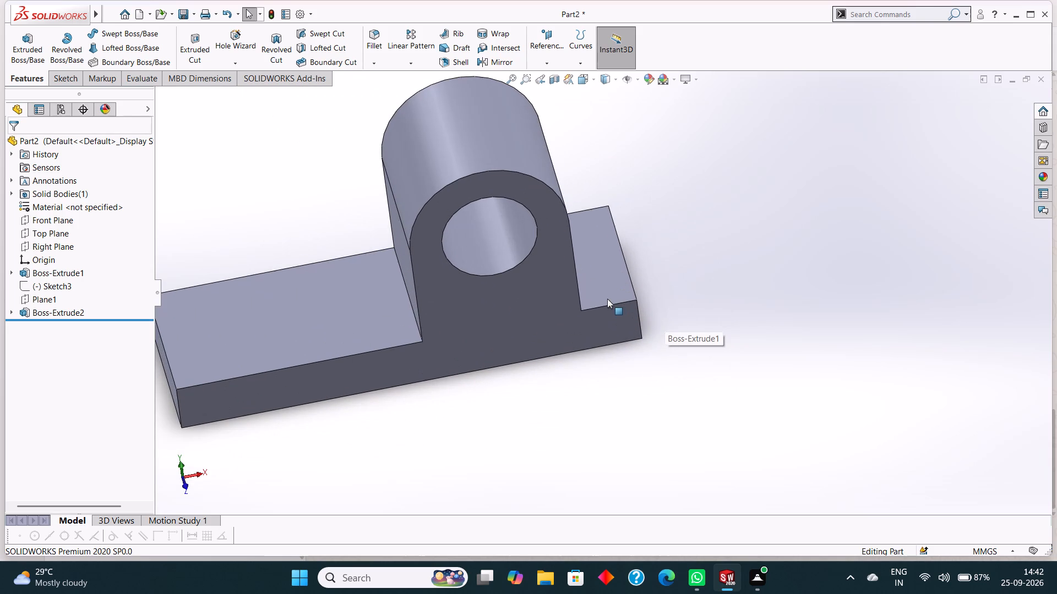
scroll(555, 295, "down", 1)
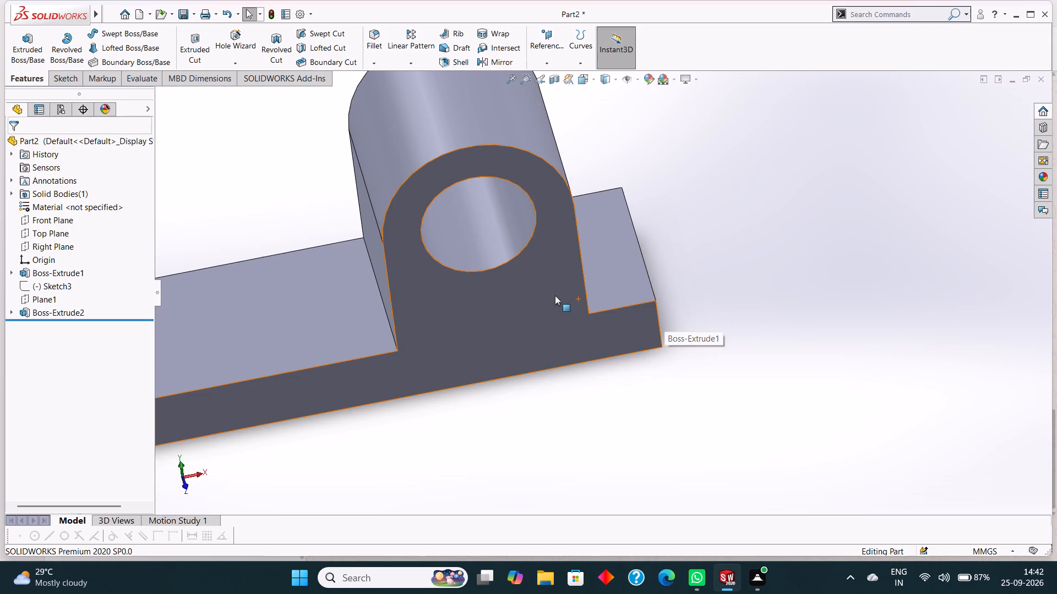
scroll(555, 295, "up", 1)
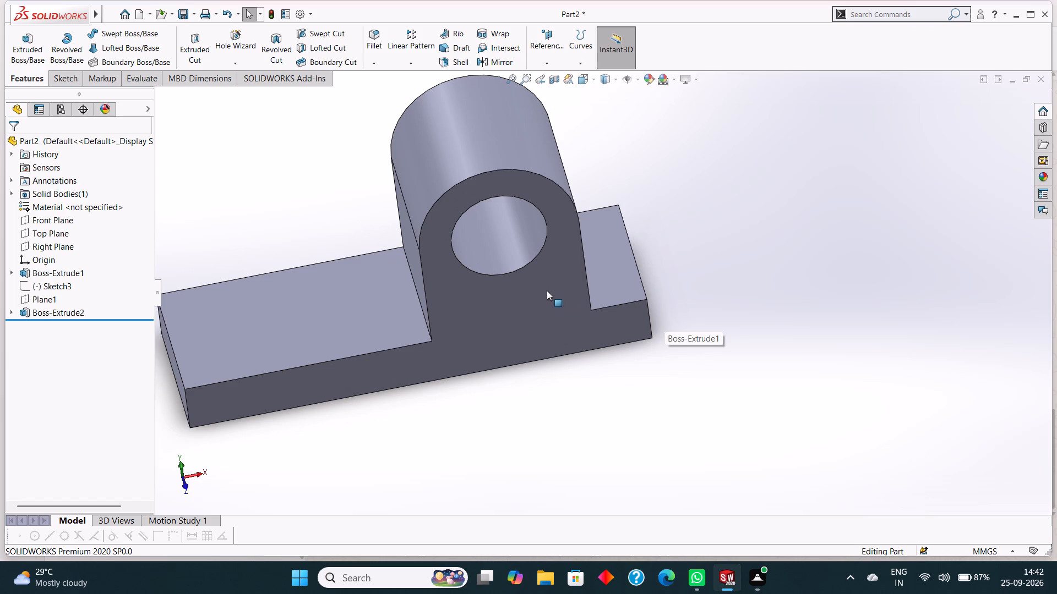
scroll(548, 289, "up", 1)
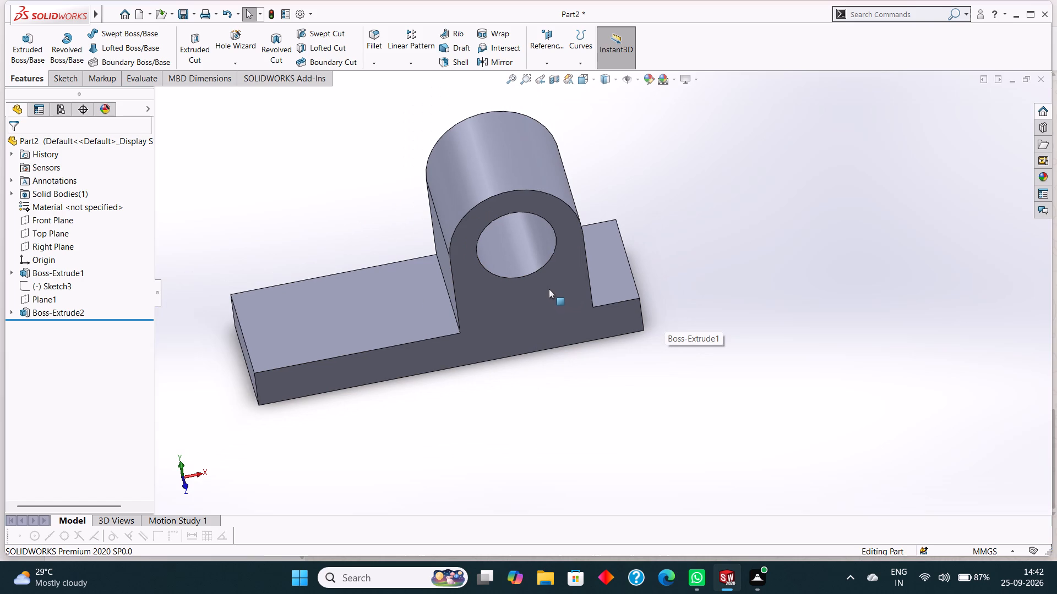
scroll(549, 289, "up", 2)
scroll(621, 288, "down", 3)
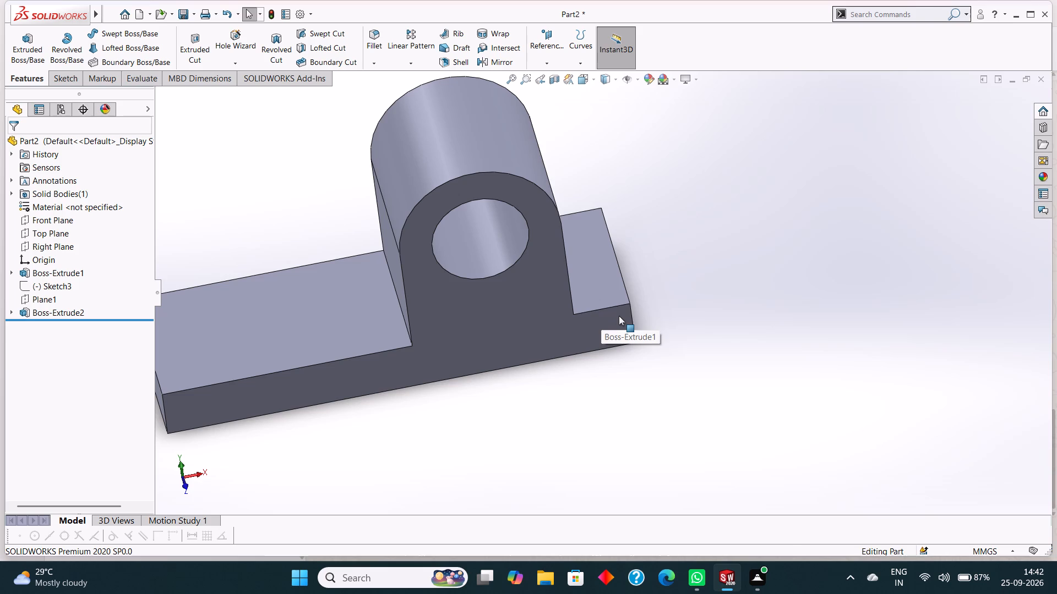
middle_click_drag(673, 331, 673, 310)
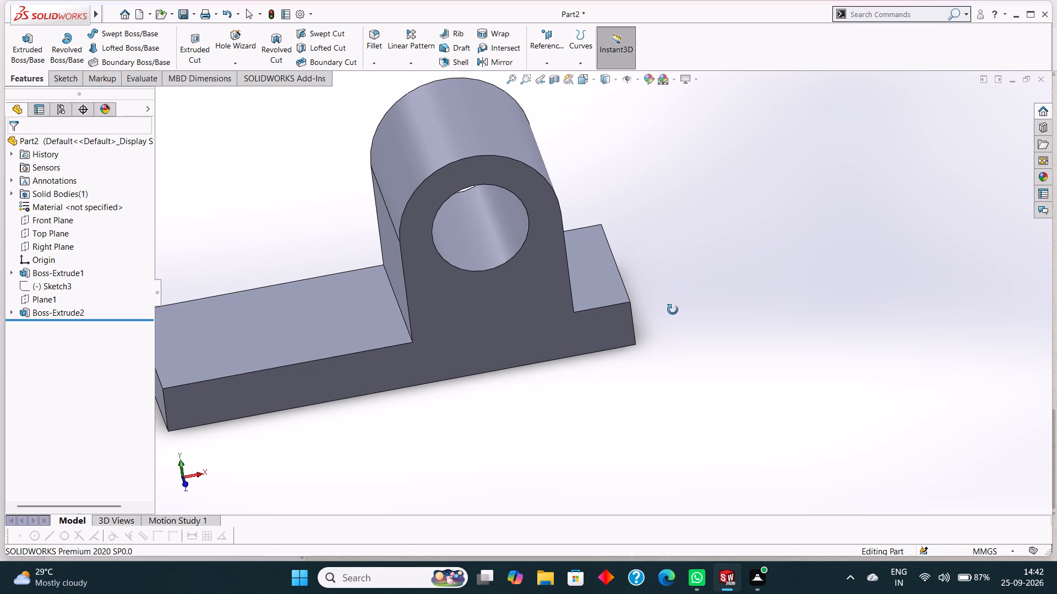
middle_click_drag(673, 310, 665, 285)
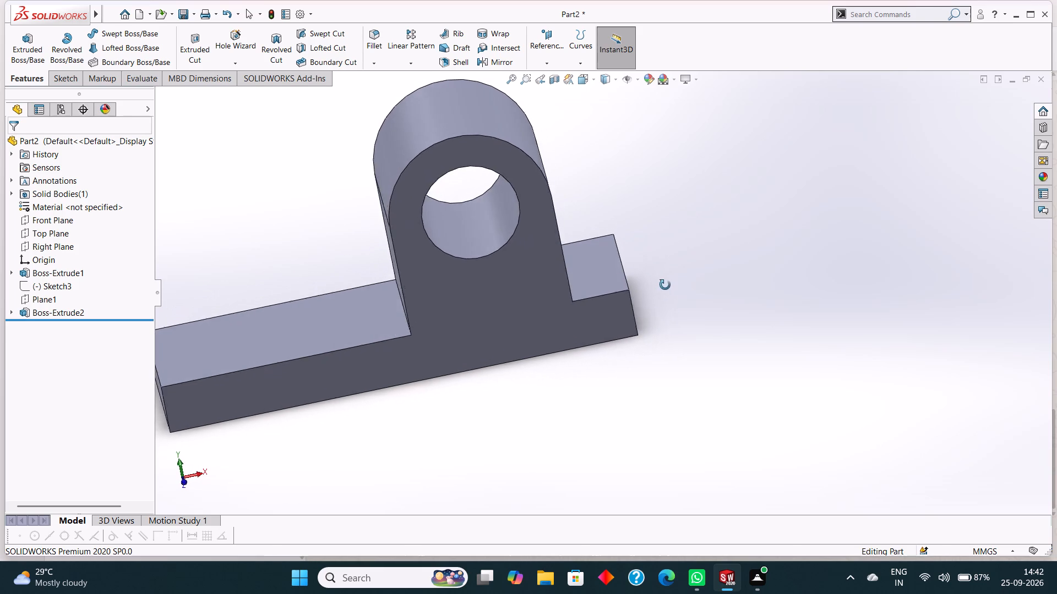
middle_click_drag(665, 285, 656, 238)
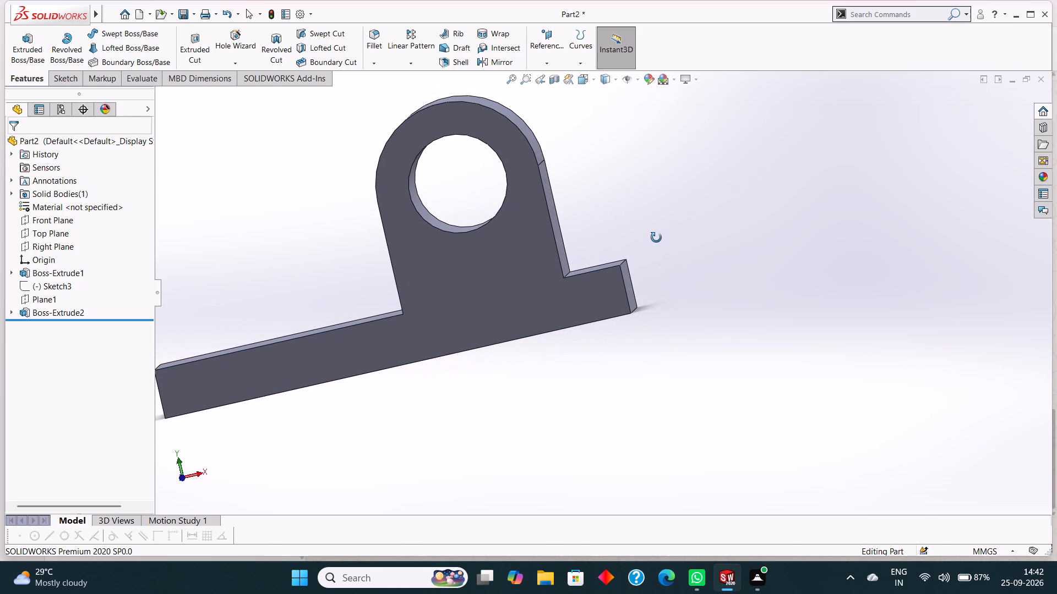
middle_click_drag(656, 238, 661, 241)
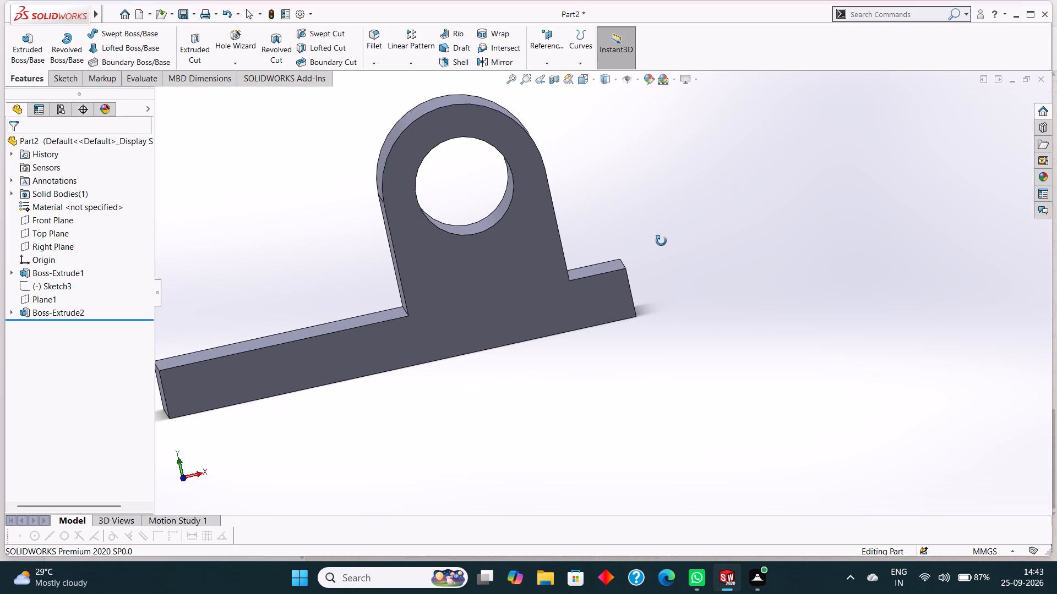
middle_click_drag(661, 241, 663, 244)
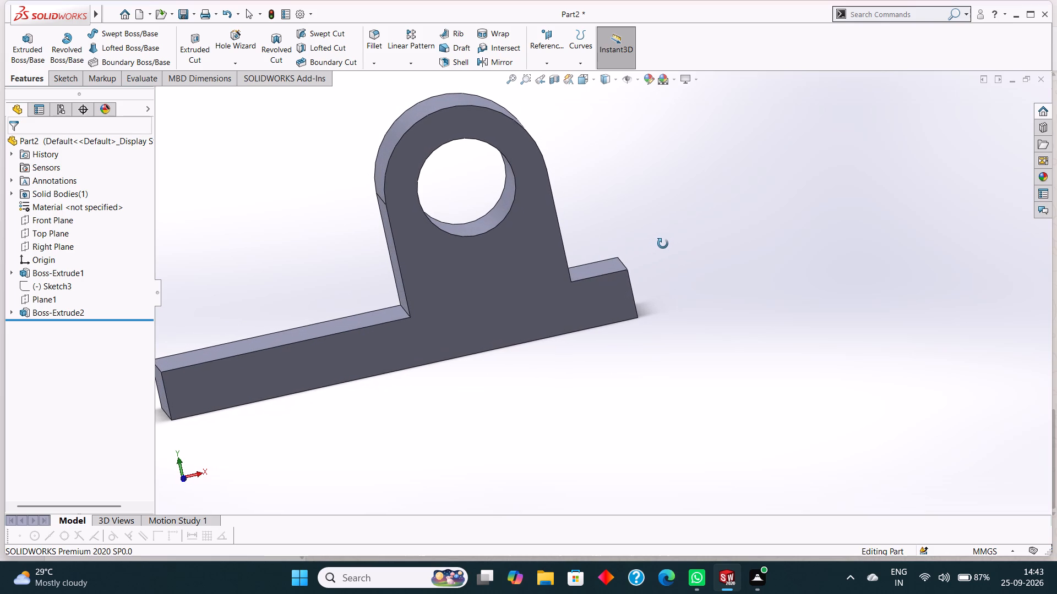
middle_click_drag(663, 244, 665, 252)
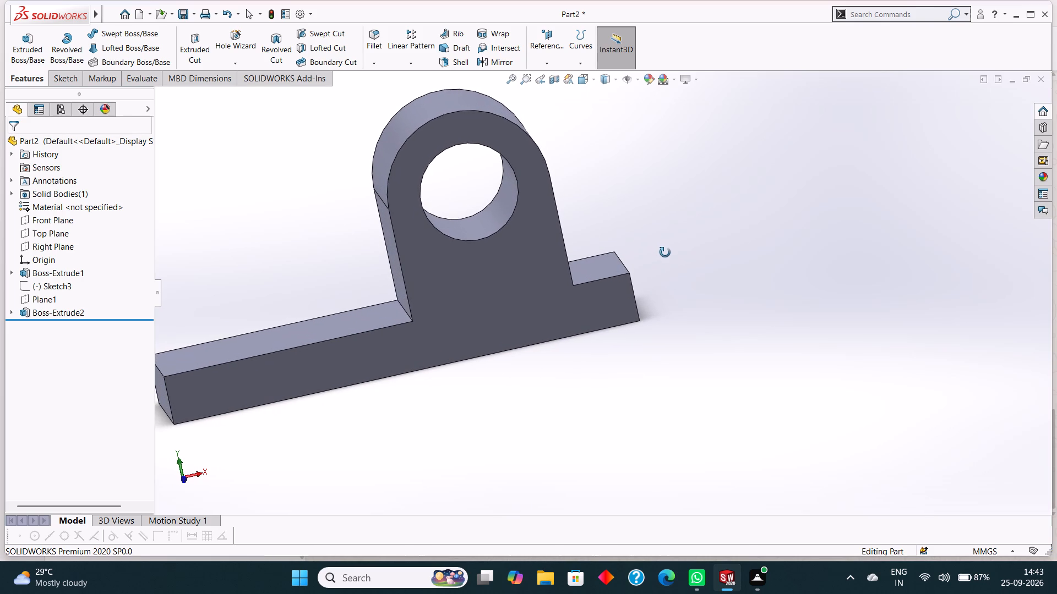
middle_click_drag(665, 252, 657, 260)
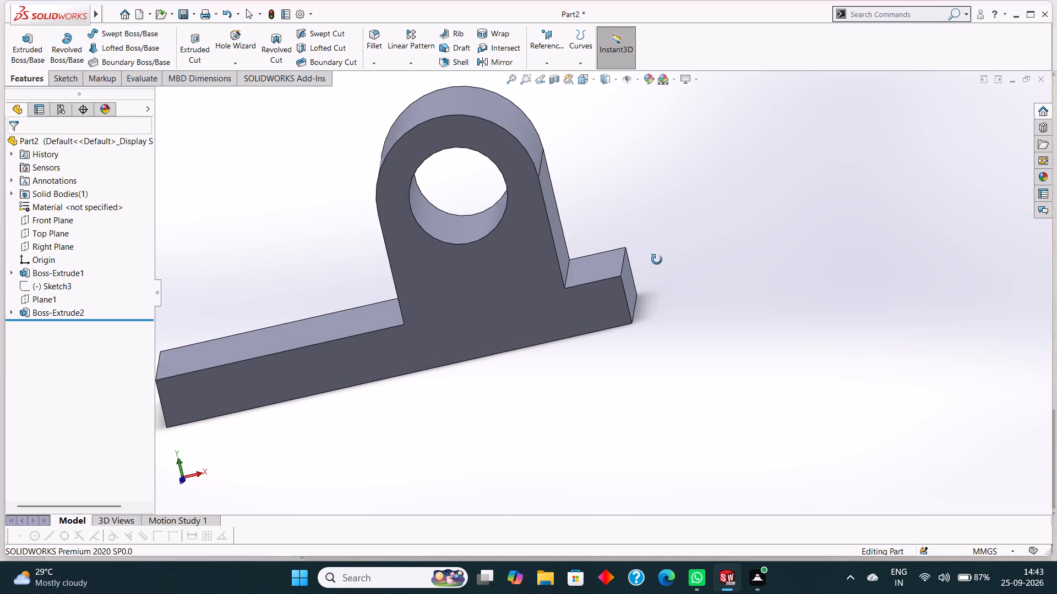
middle_click_drag(657, 260, 665, 269)
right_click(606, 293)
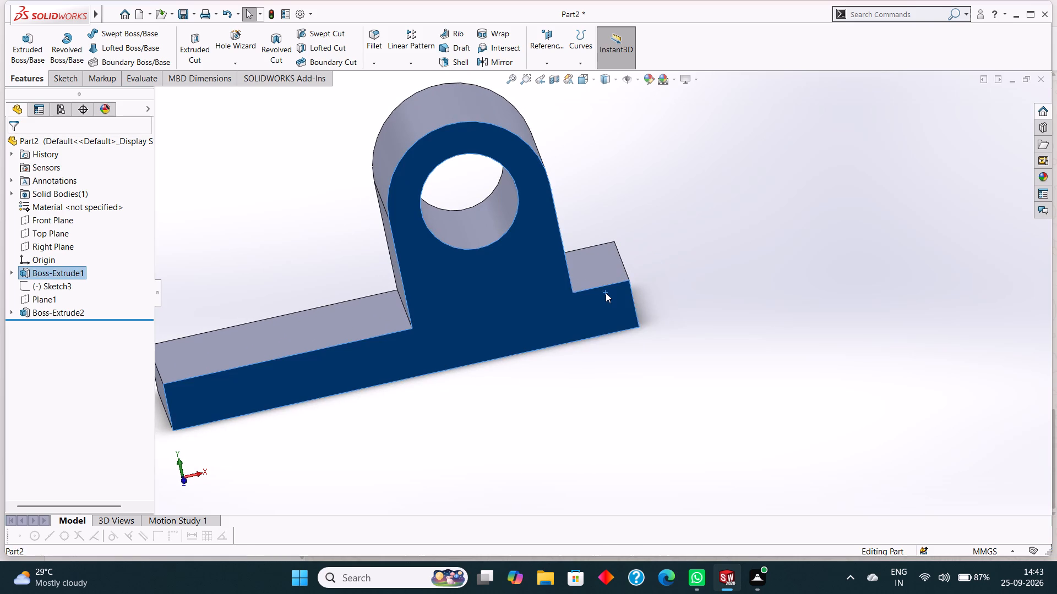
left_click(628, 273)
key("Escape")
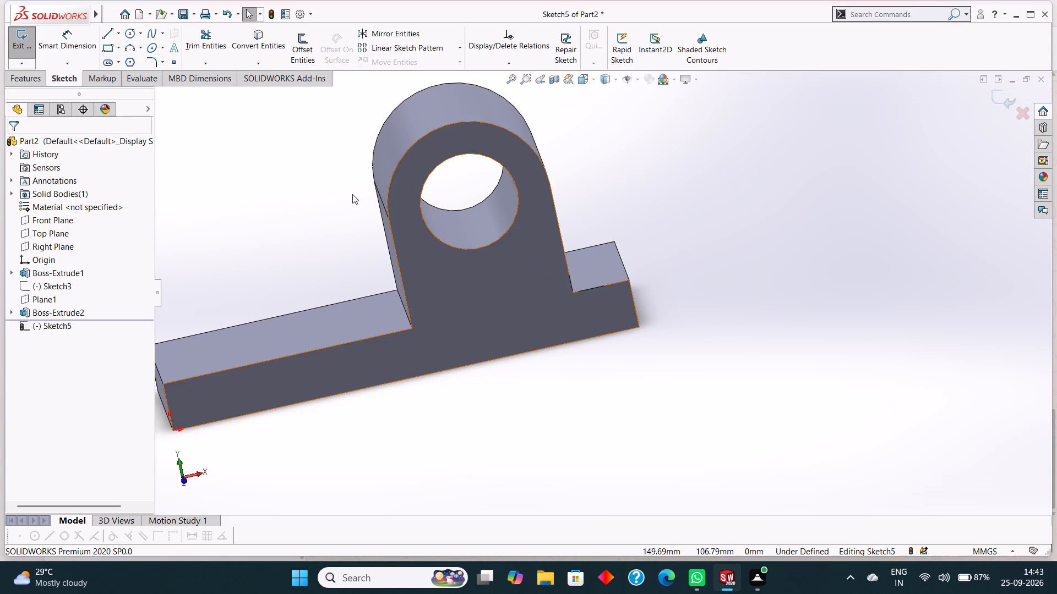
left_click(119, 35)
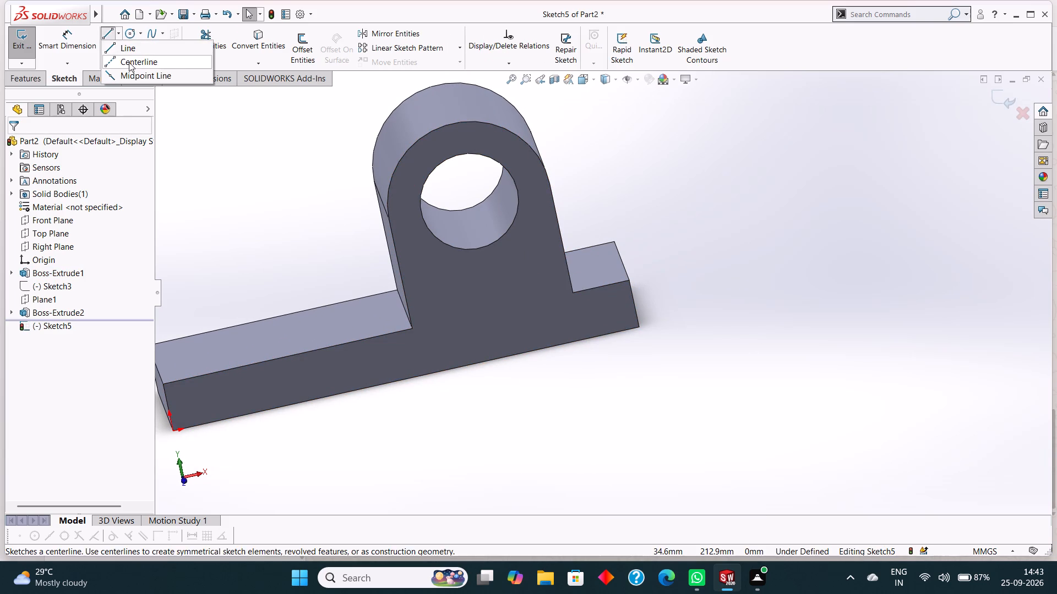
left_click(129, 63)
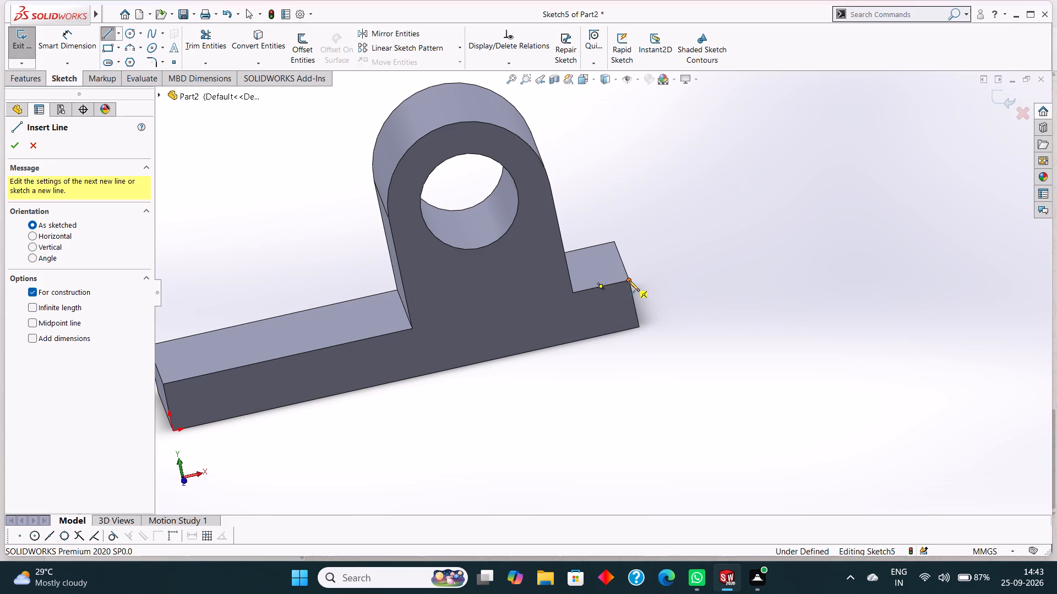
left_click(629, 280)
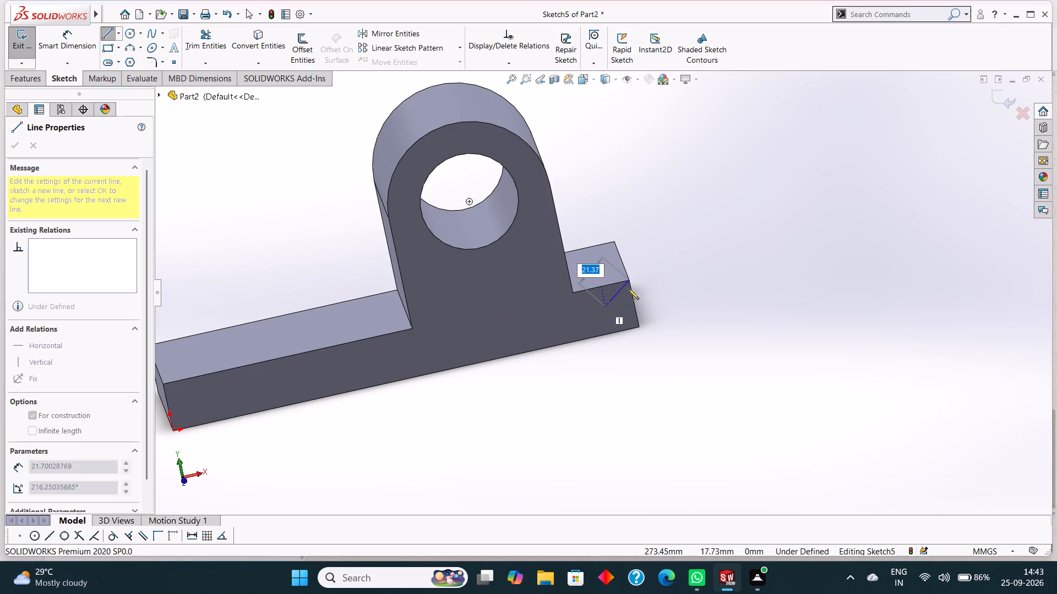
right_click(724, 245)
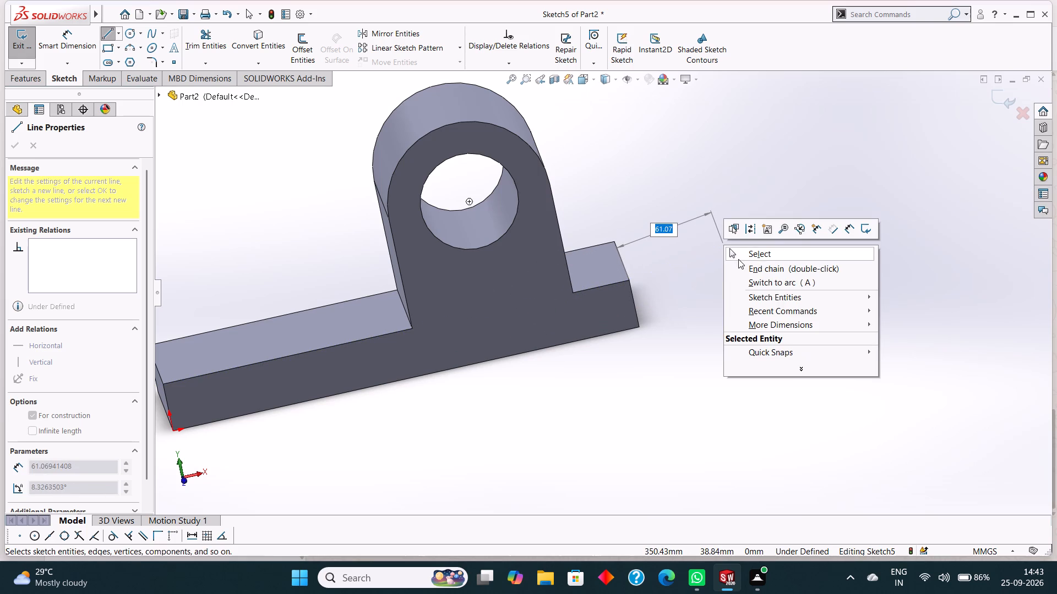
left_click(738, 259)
Examine the part from the front and from above, including the base block's short end beside the upright.
scroll(619, 344, "up", 2)
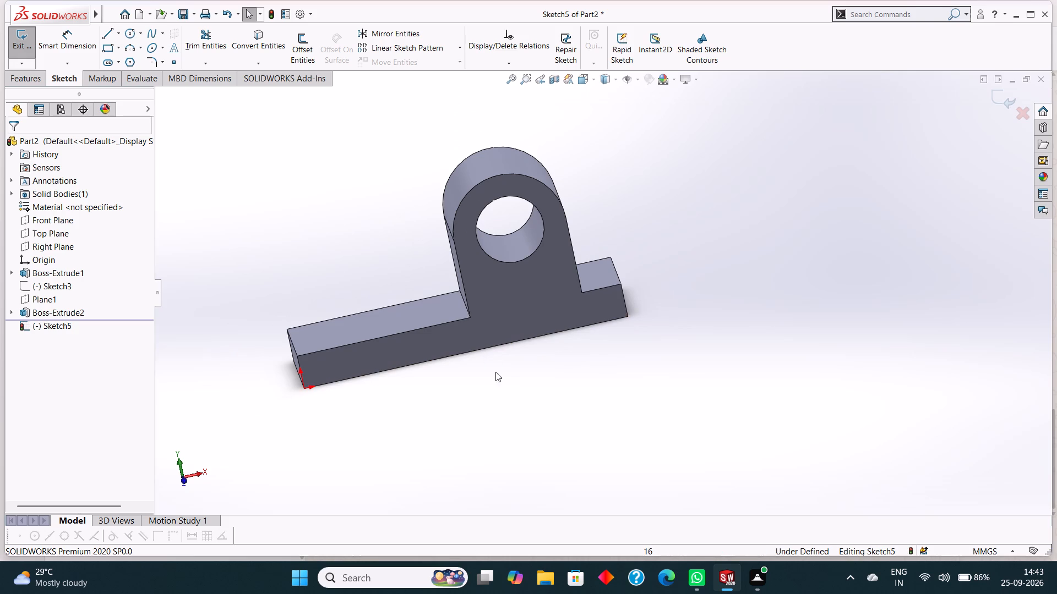
middle_click_drag(493, 389, 486, 368)
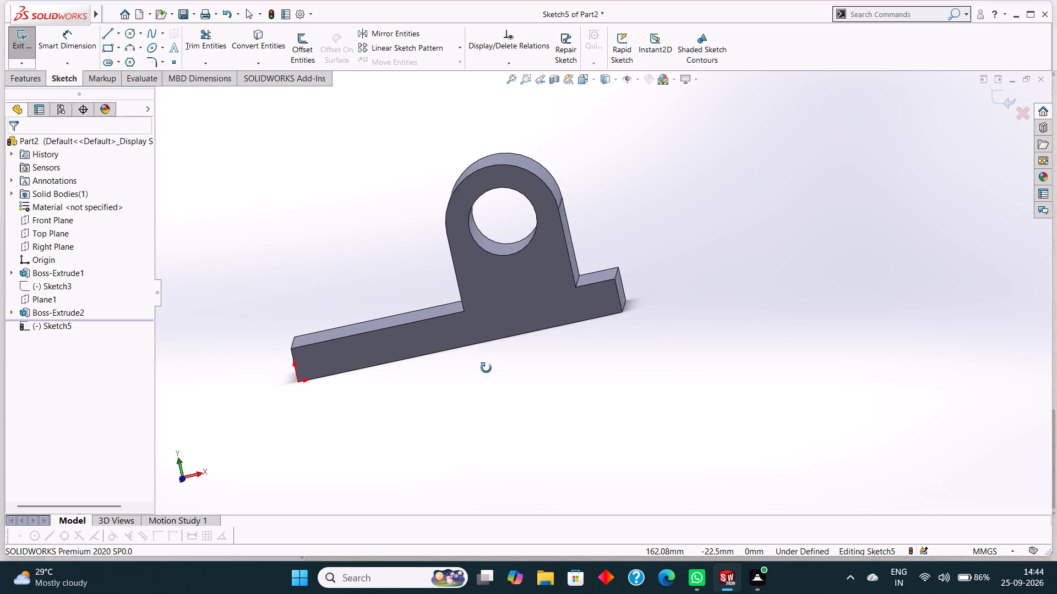
middle_click_drag(486, 368, 479, 369)
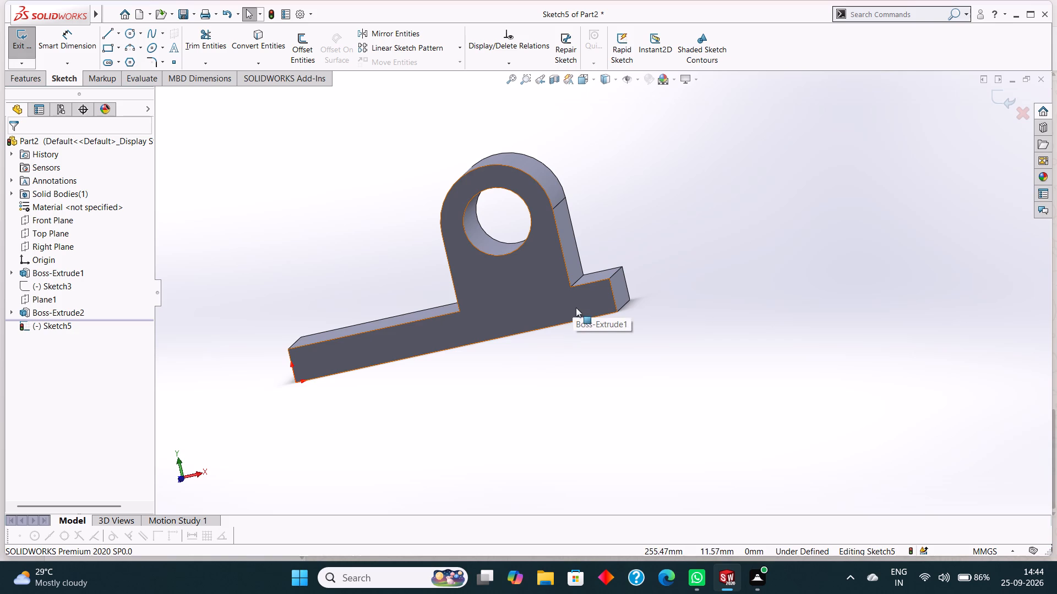
scroll(576, 307, "up", 1)
middle_click_drag(705, 249, 721, 274)
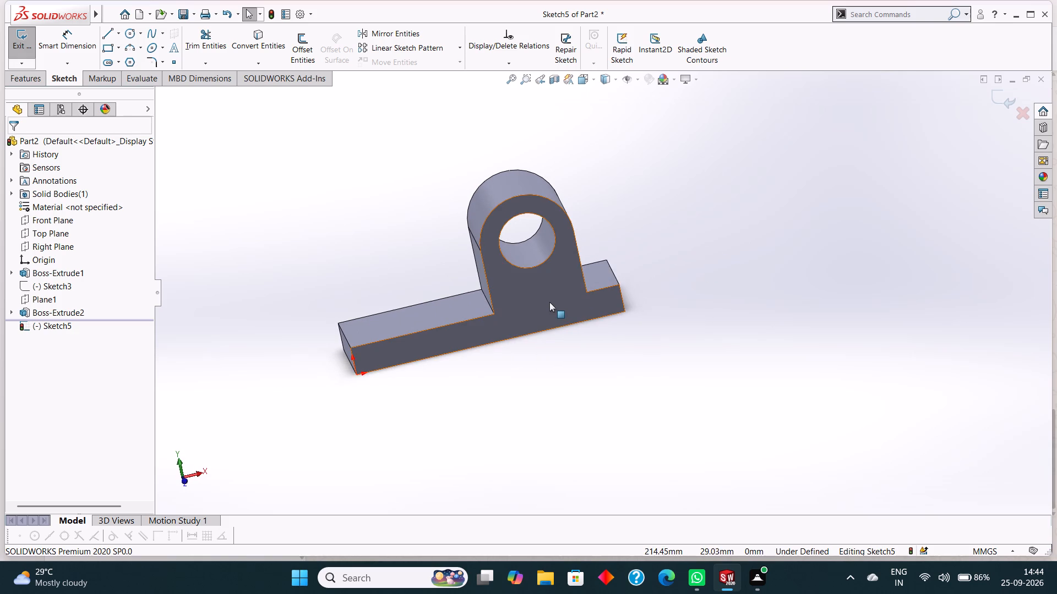
scroll(549, 302, "down", 1)
scroll(549, 301, "up", 1)
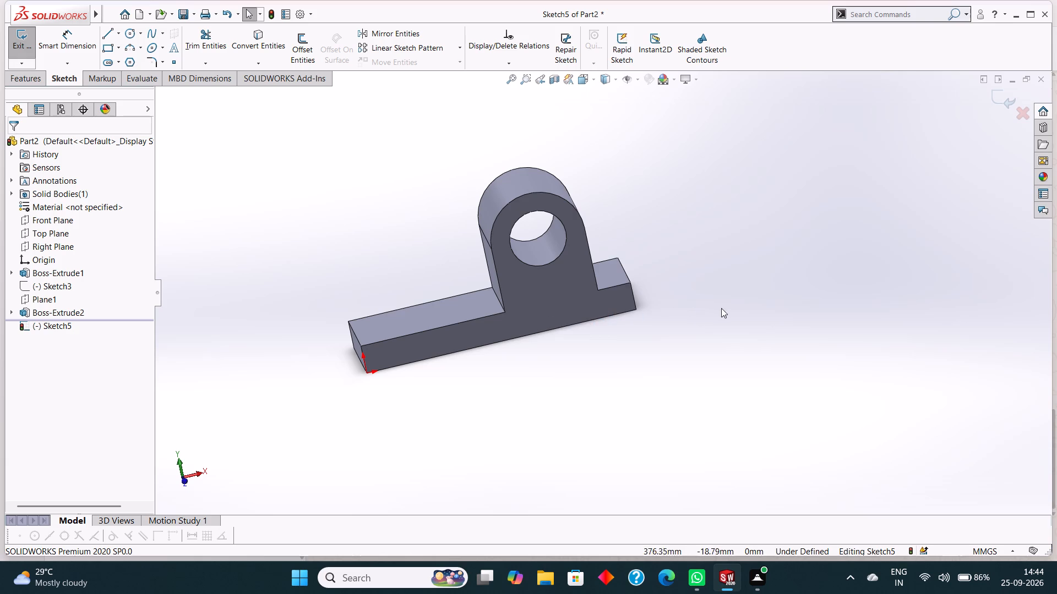
middle_click_drag(741, 307, 655, 429)
middle_click_drag(678, 268, 717, 330)
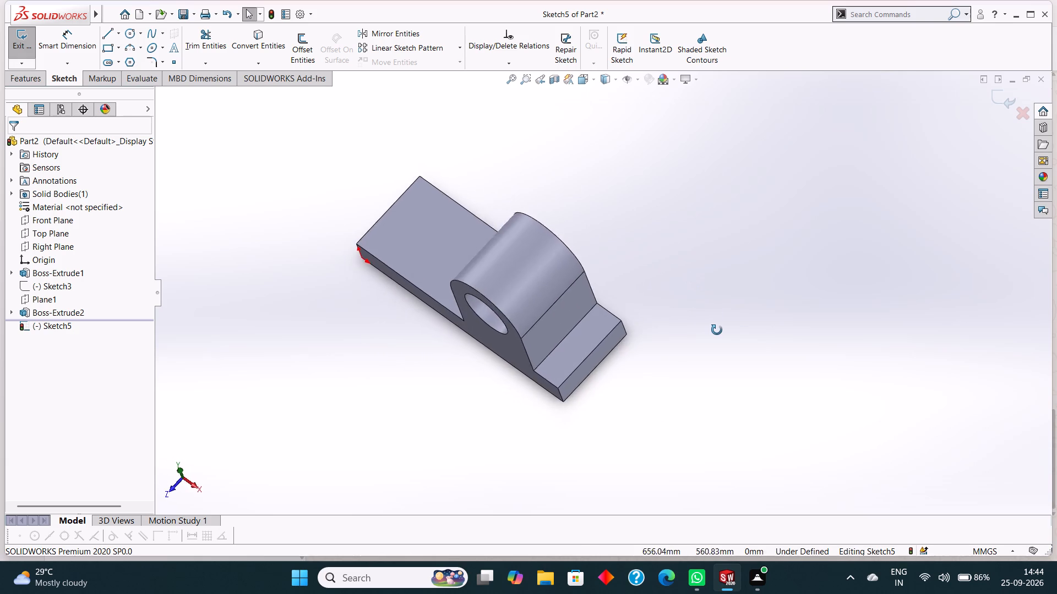
middle_click_drag(717, 330, 707, 331)
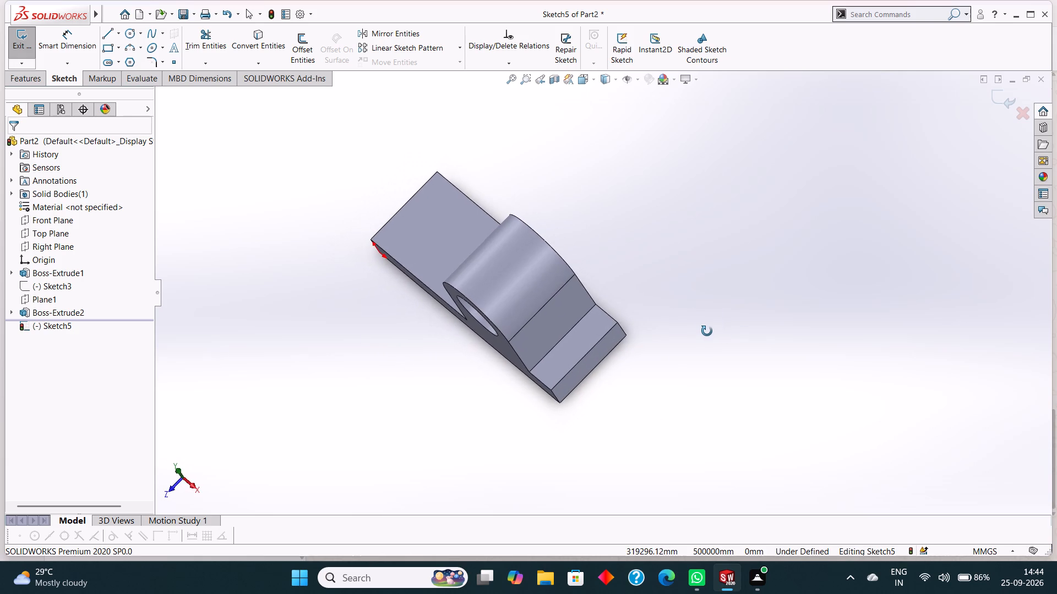
middle_click_drag(707, 331, 707, 335)
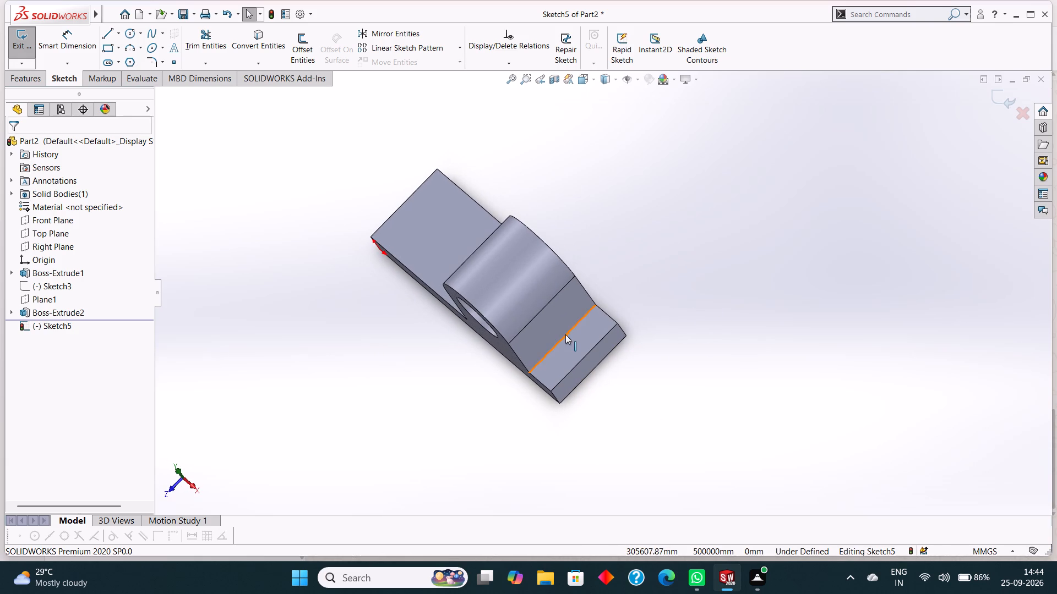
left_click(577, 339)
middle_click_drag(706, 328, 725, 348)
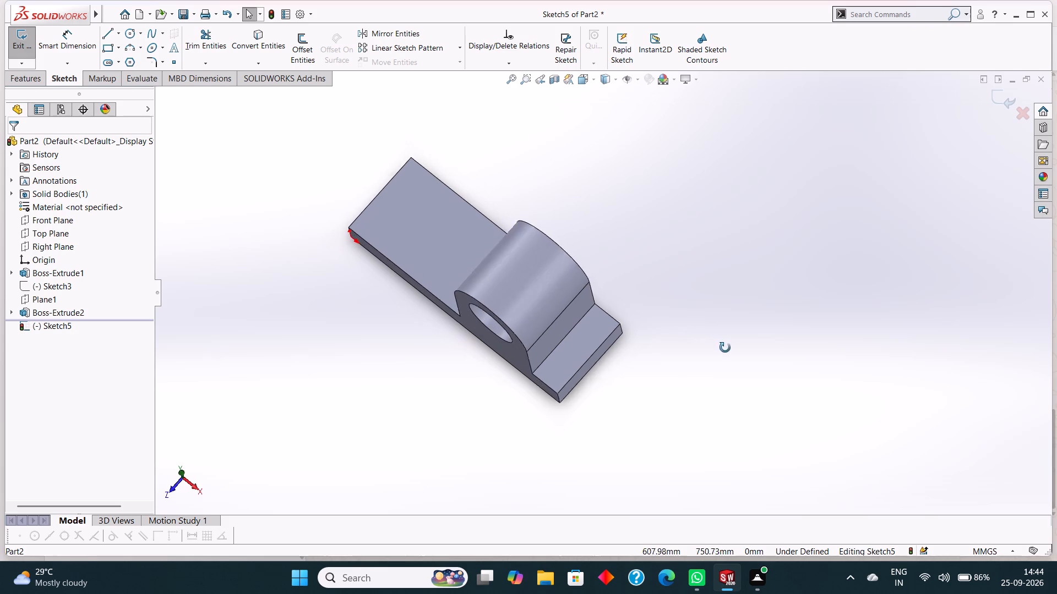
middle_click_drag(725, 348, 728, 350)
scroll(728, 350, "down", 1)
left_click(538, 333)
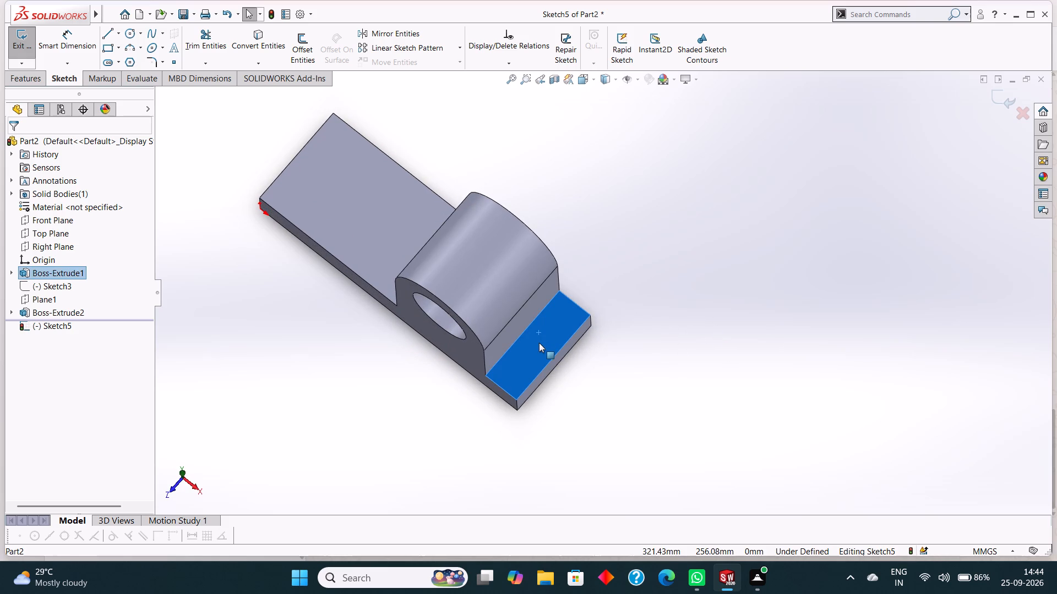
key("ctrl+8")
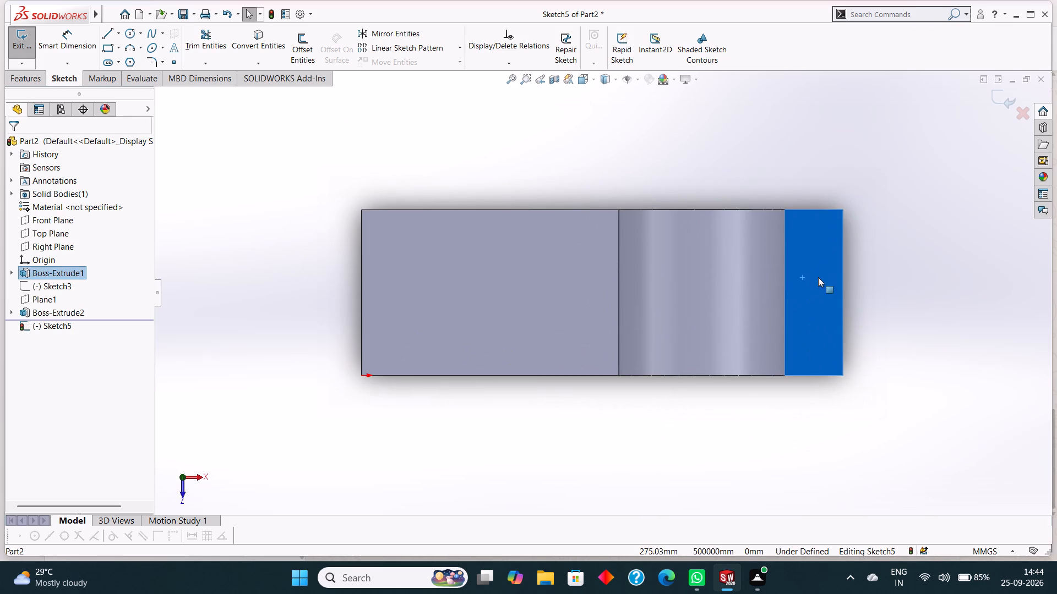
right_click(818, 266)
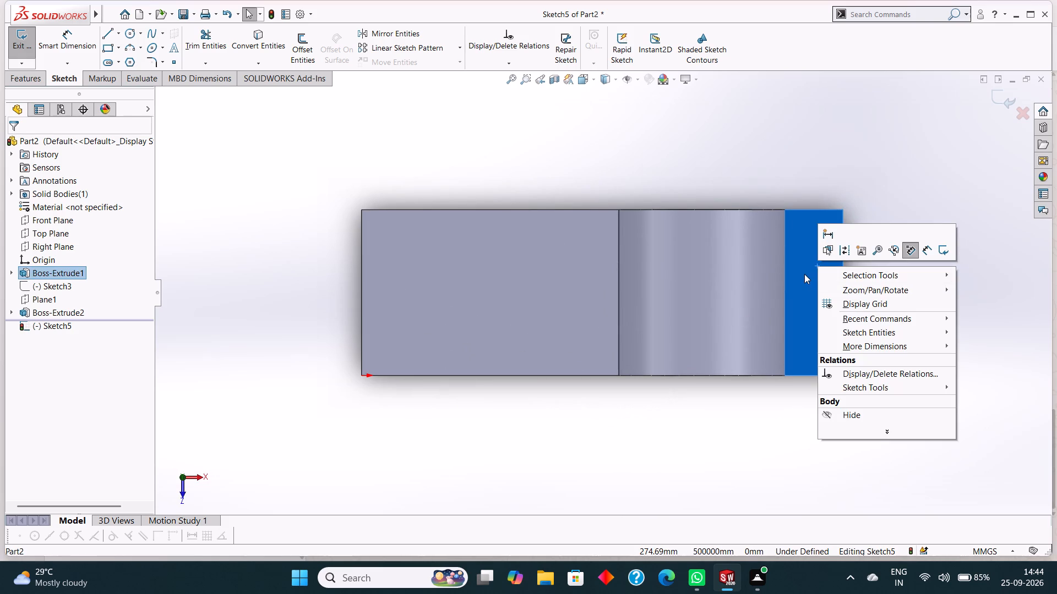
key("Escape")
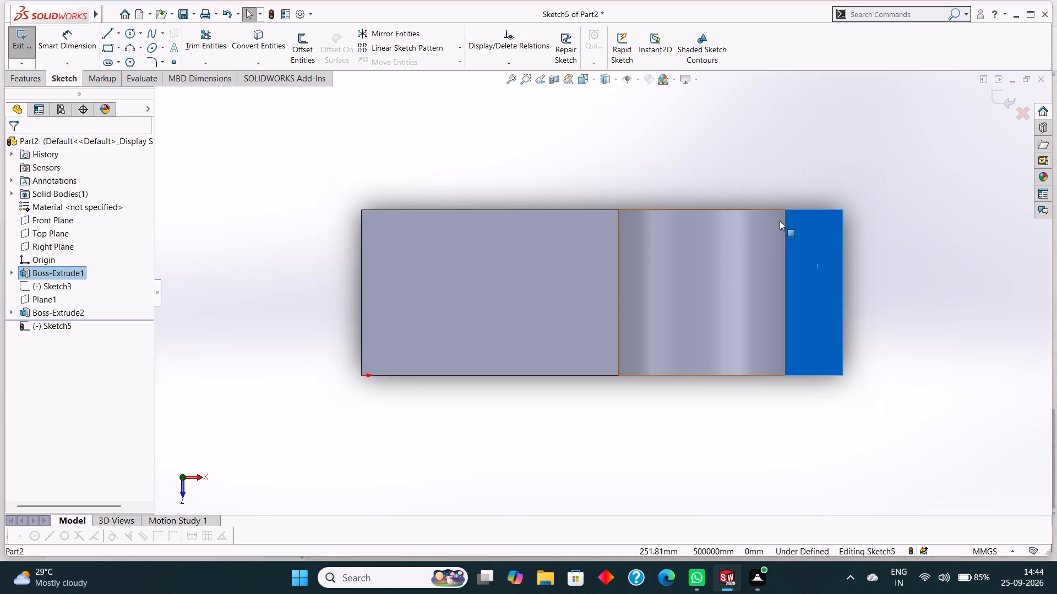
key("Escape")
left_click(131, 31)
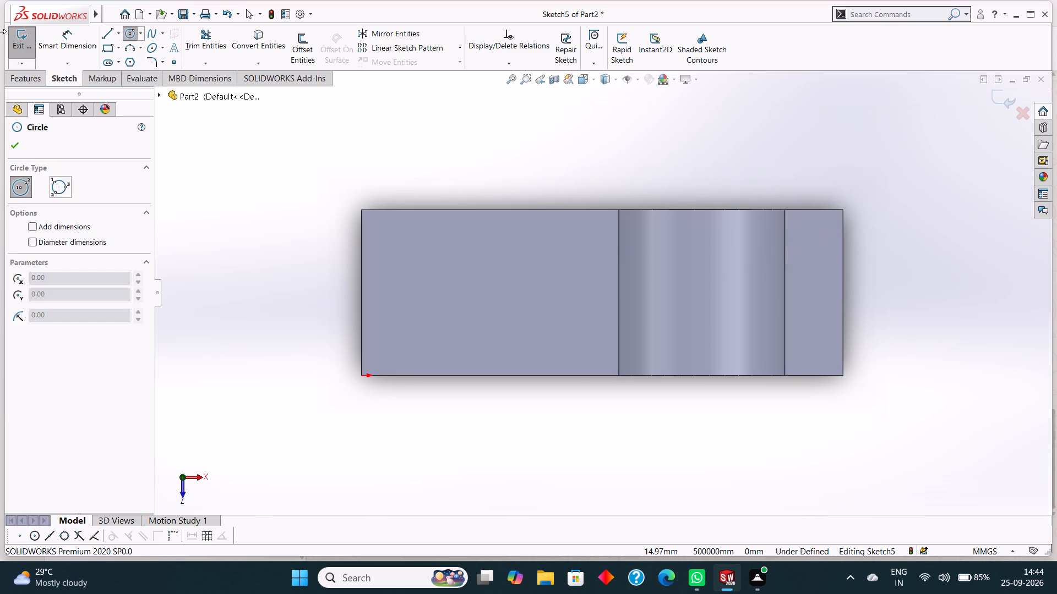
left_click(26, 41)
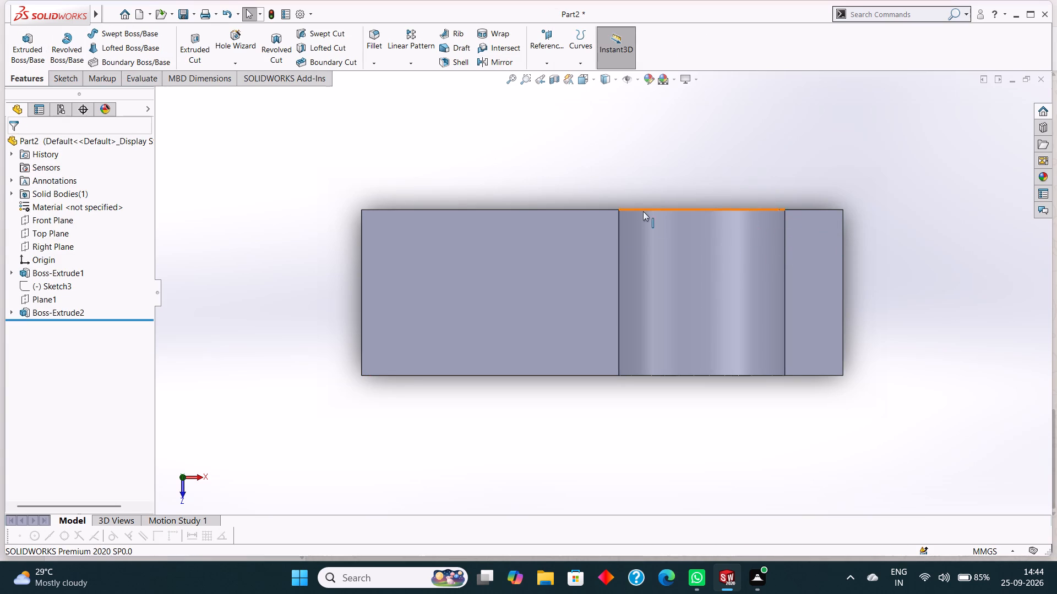
Sketch a 12 mm radius circle on the base's short top face beside the upright, centred midway across the base's 100 mm depth.
middle_click_drag(987, 319, 977, 298)
left_click(837, 263)
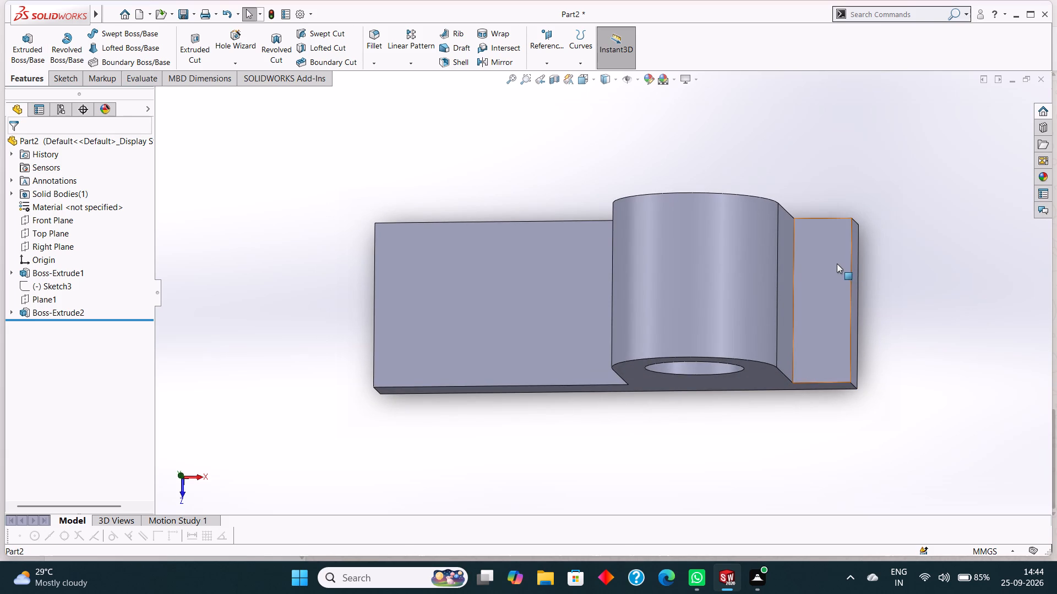
right_click(822, 272)
left_click(841, 259)
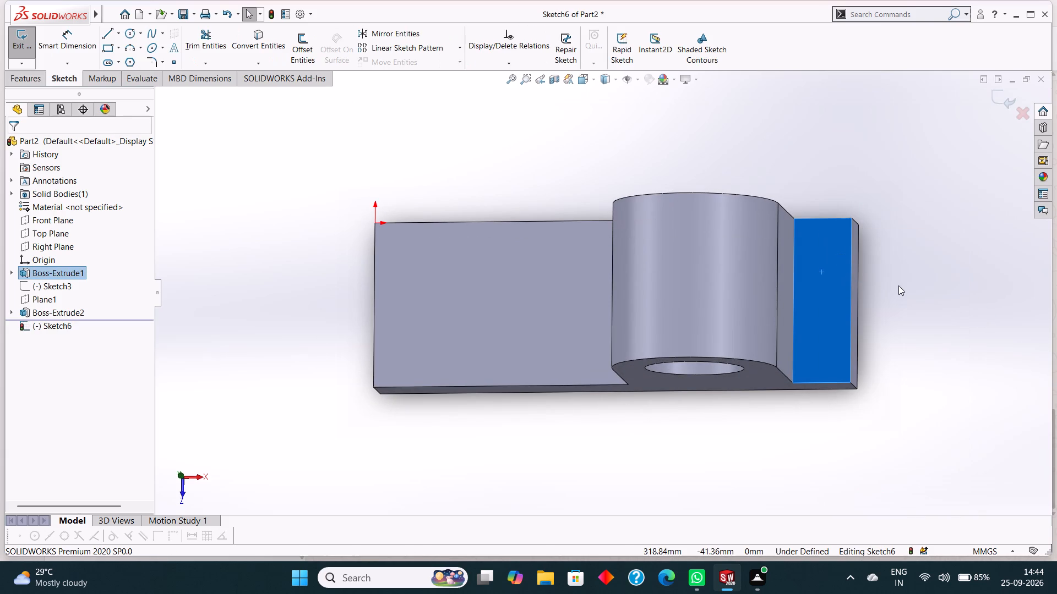
key("ctrl+8")
key("Escape")
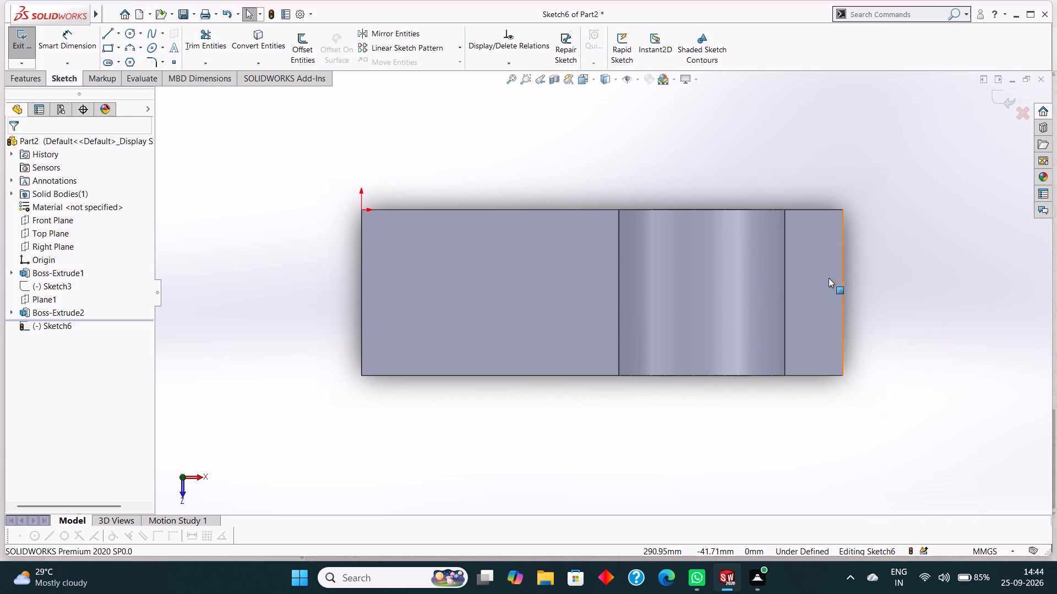
left_click(128, 35)
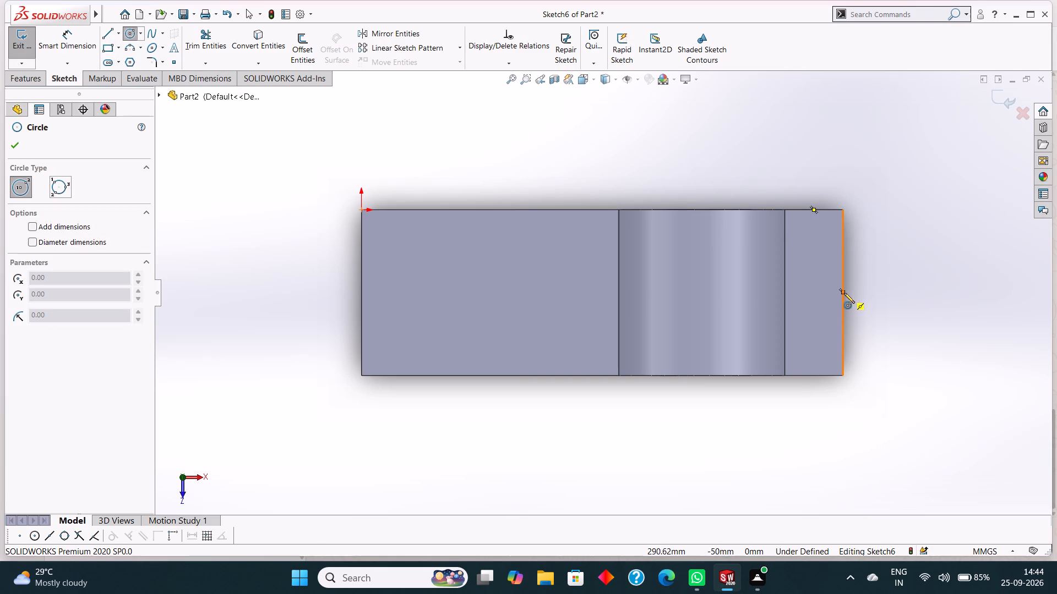
left_click(814, 293)
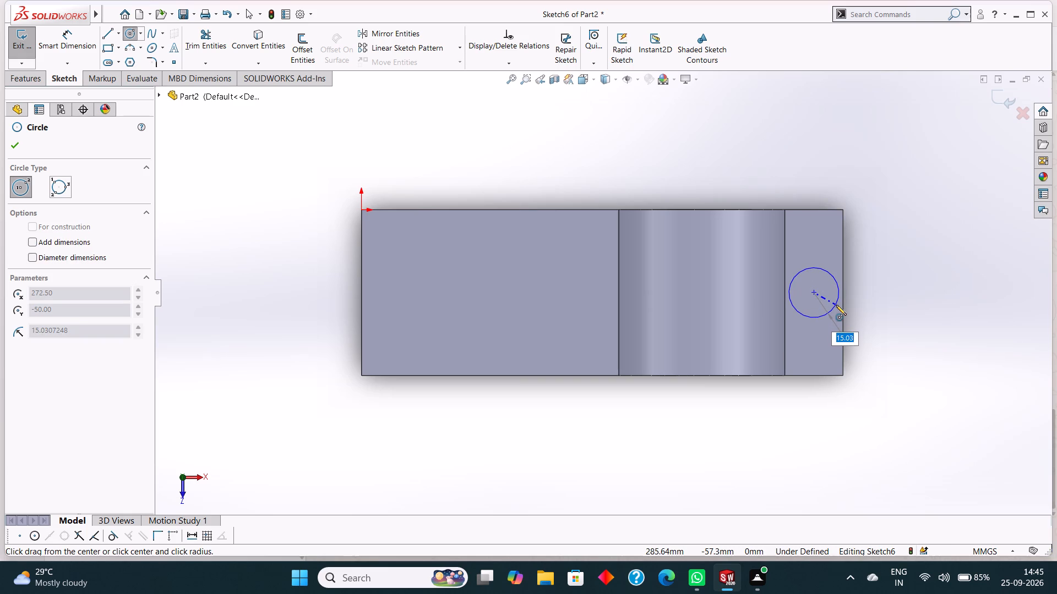
type("12")
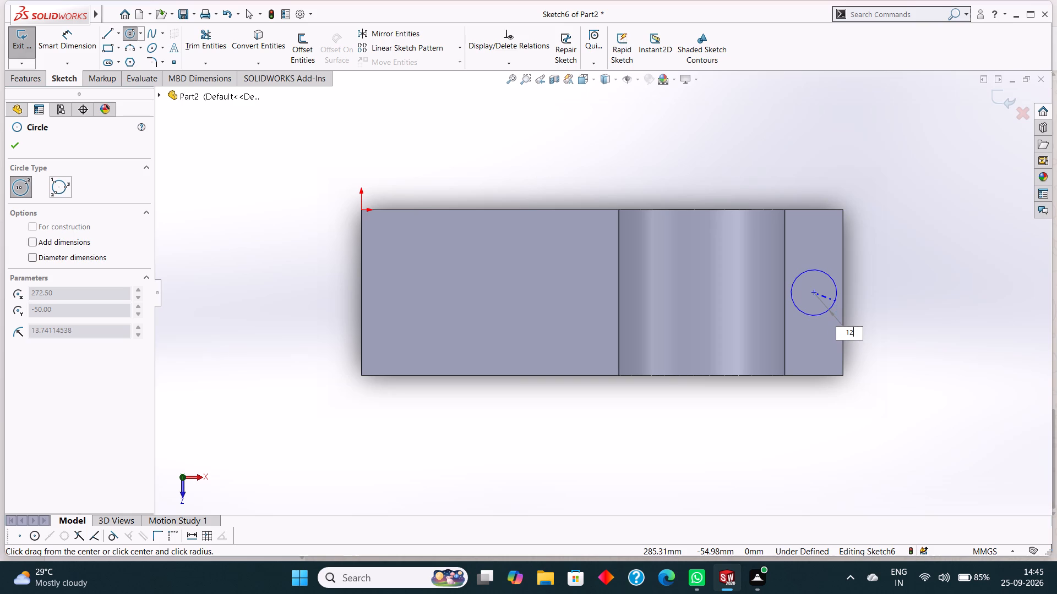
key("Return")
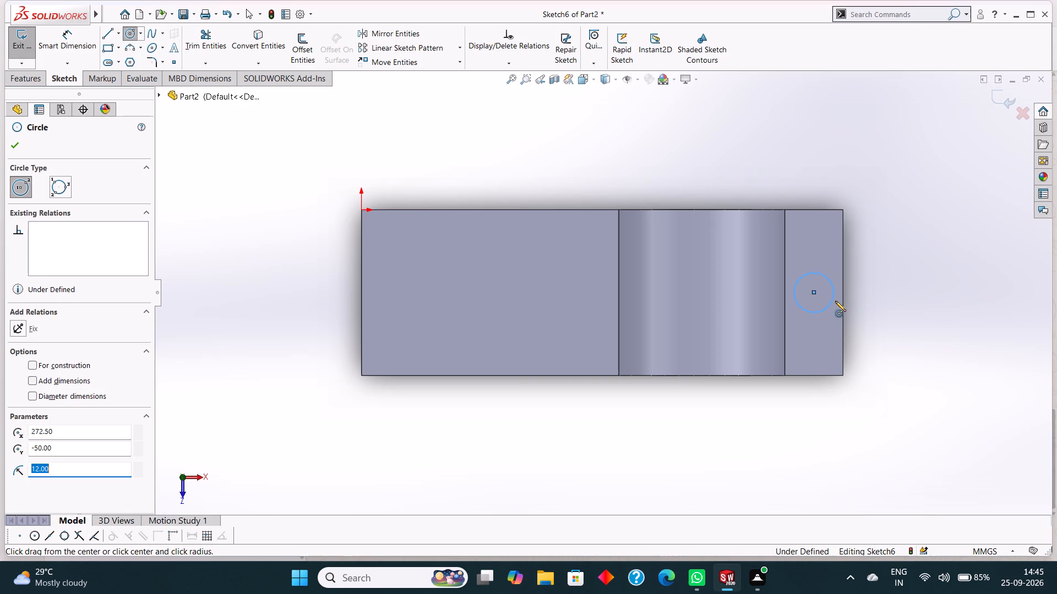
left_click(16, 145)
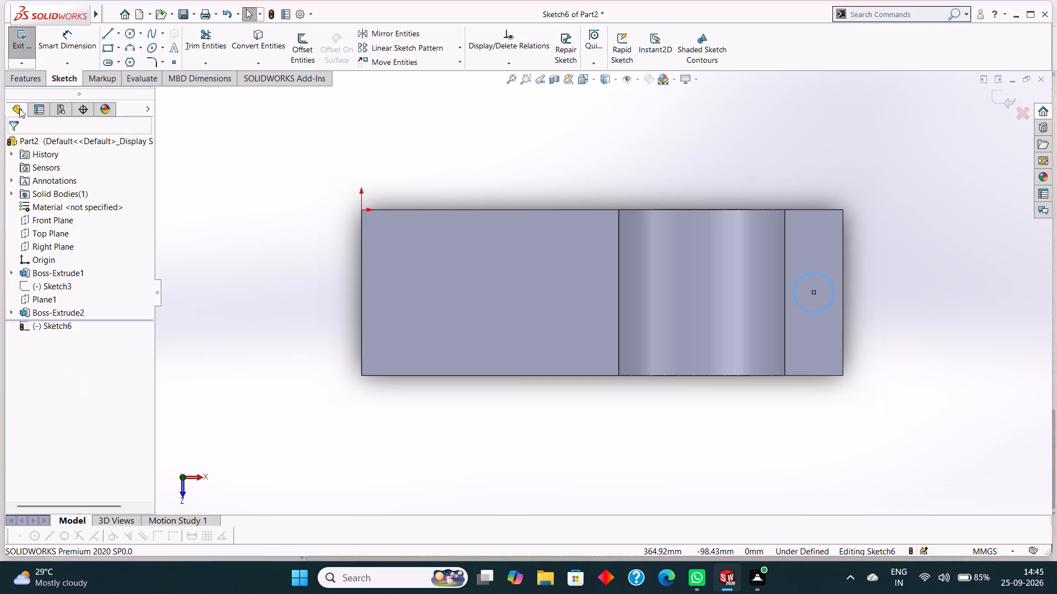
Dimension the circle's diameter as 25 mm.
left_click(49, 38)
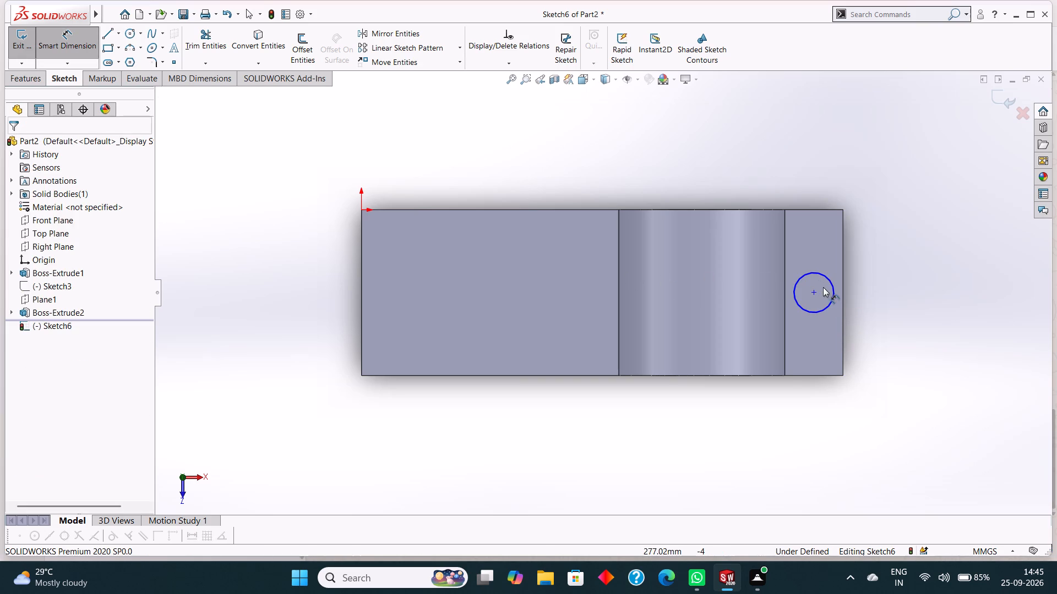
left_click(832, 291)
left_click(887, 288)
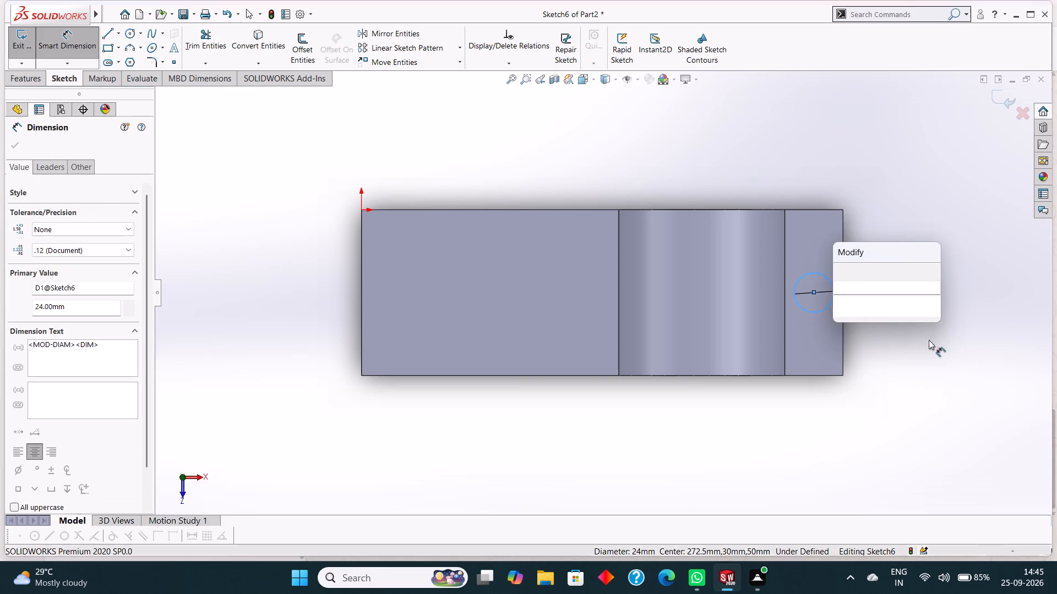
type("25")
key("Return")
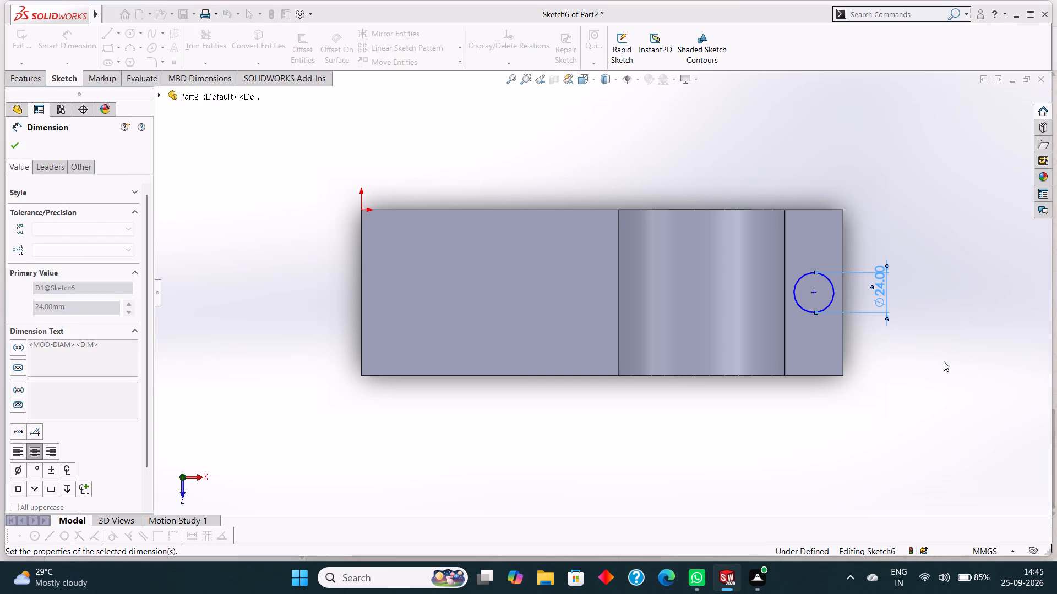
left_click(12, 139)
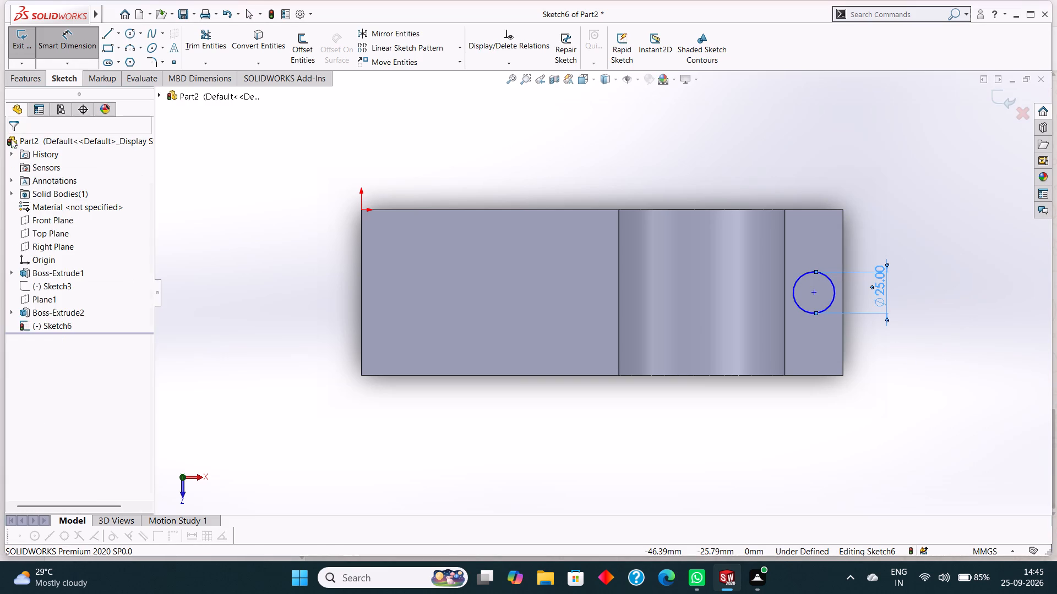
Cut-extrude the 25 mm circle Through All to make a hole in the base's short end.
left_click(29, 80)
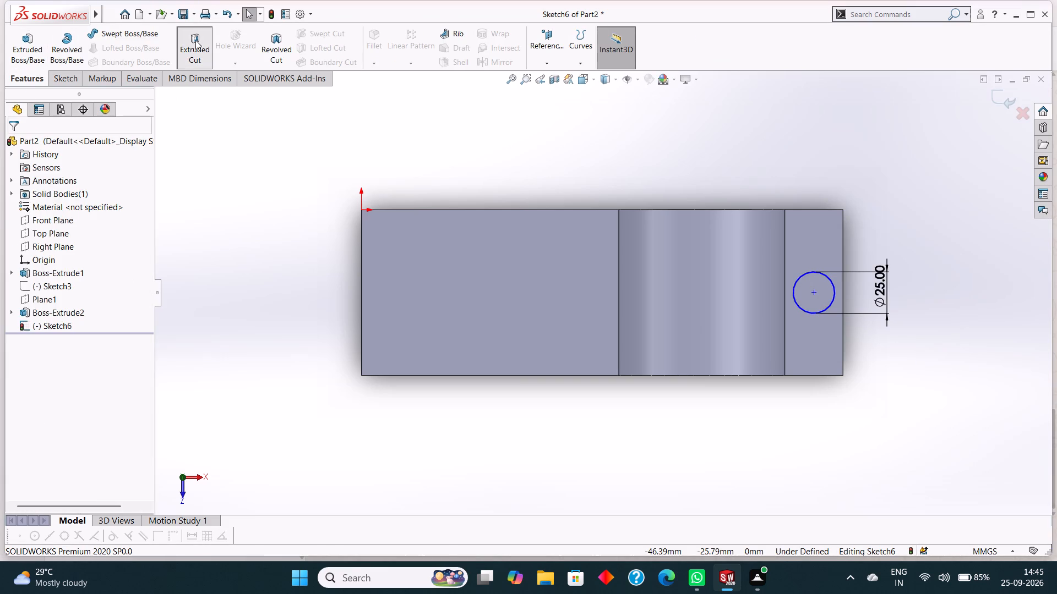
left_click(195, 40)
middle_click_drag(493, 125, 482, 101)
scroll(488, 135, "up", 1)
middle_click_drag(495, 146, 461, 117)
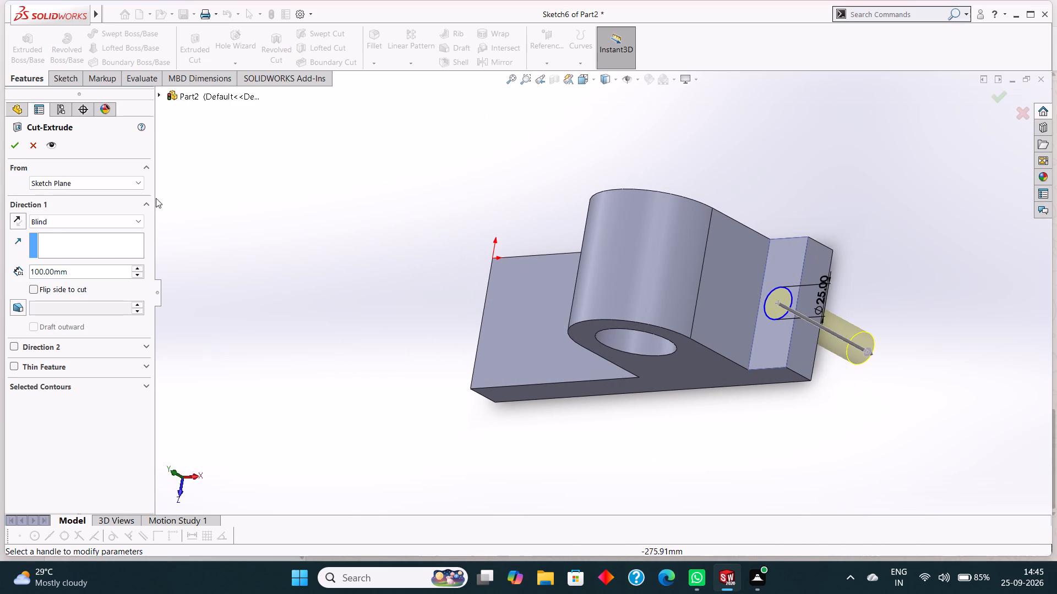
left_click(59, 216)
left_click(57, 244)
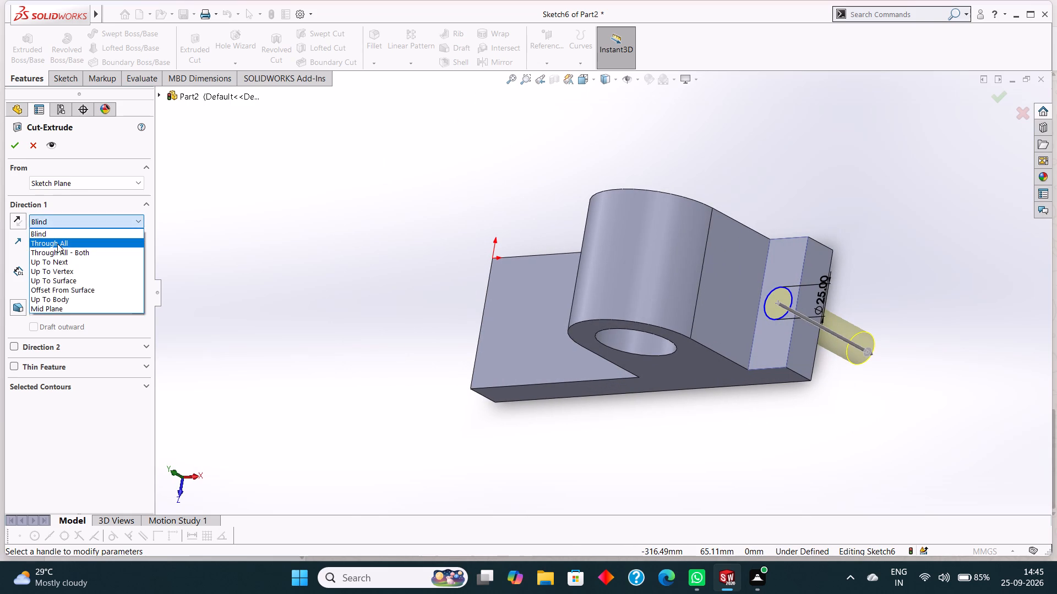
left_click(13, 147)
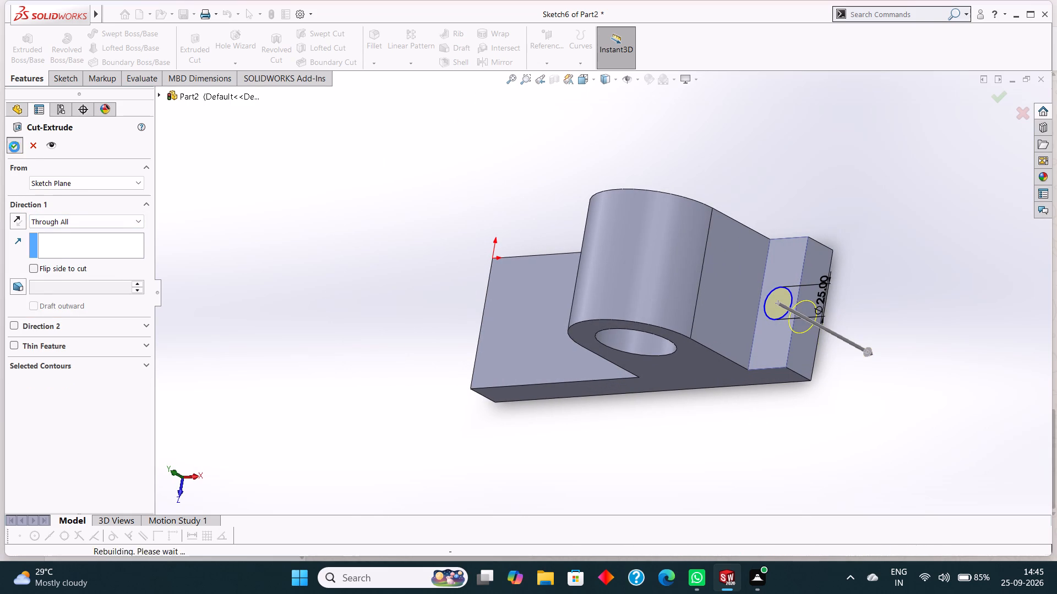
left_click(668, 146)
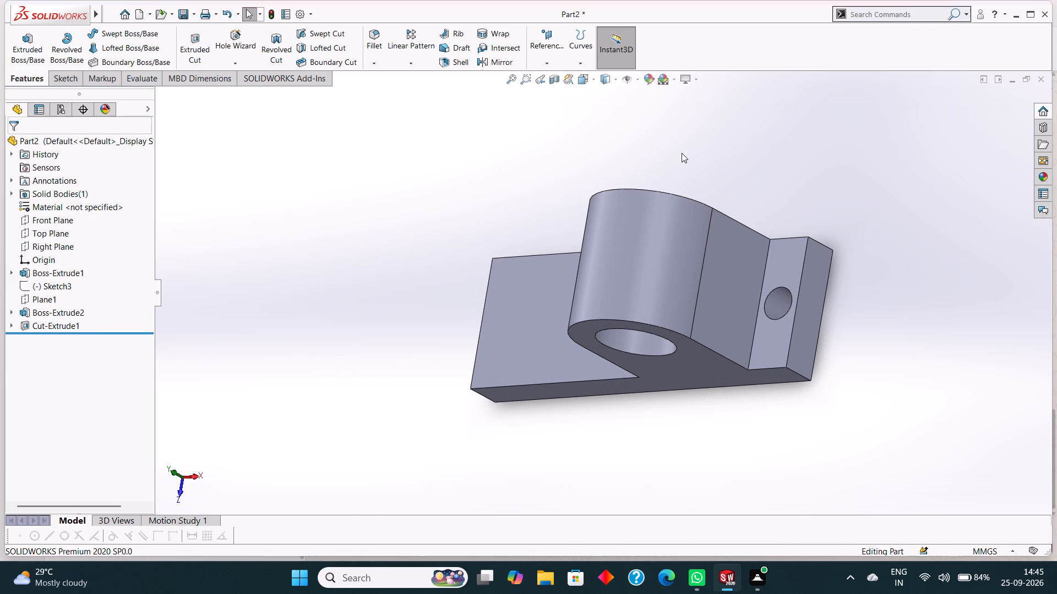
Fillet the edge where the upright meets the base's short top face beside the hole, with a 10 mm radius.
middle_click_drag(683, 153, 696, 164)
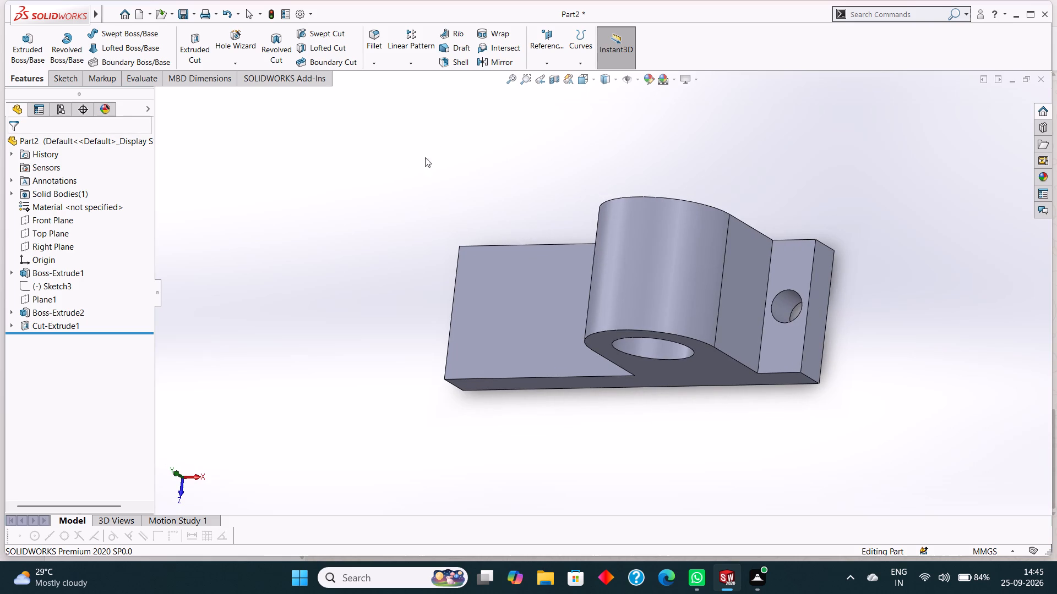
left_click(374, 65)
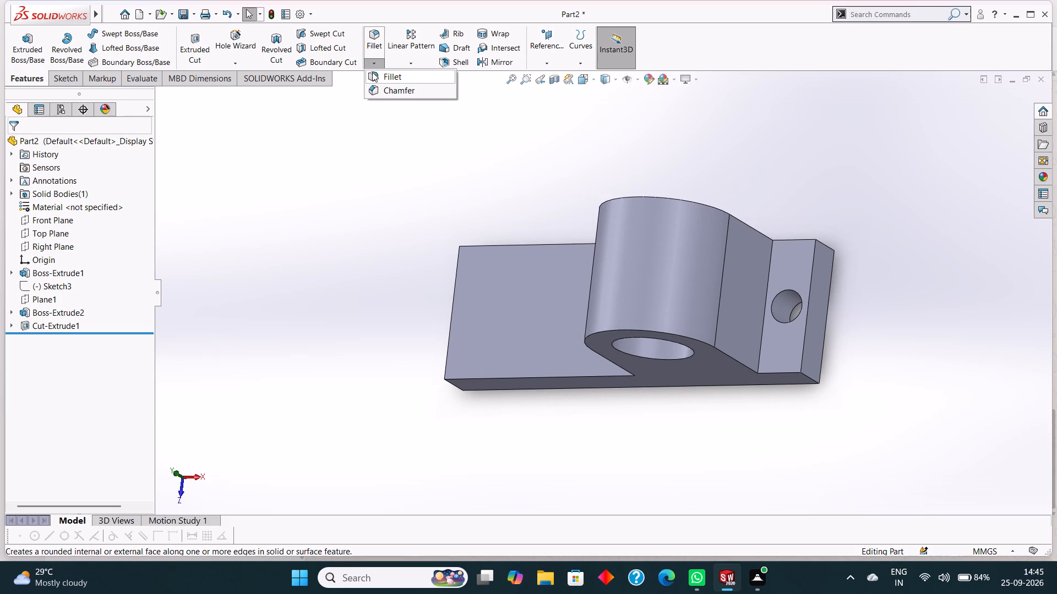
left_click(376, 76)
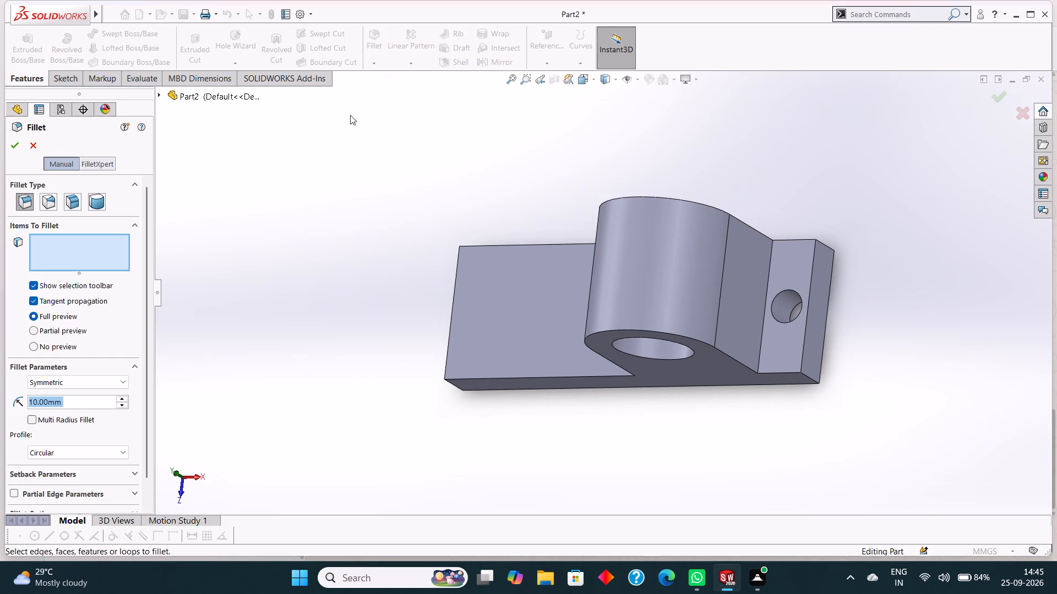
left_click(769, 276)
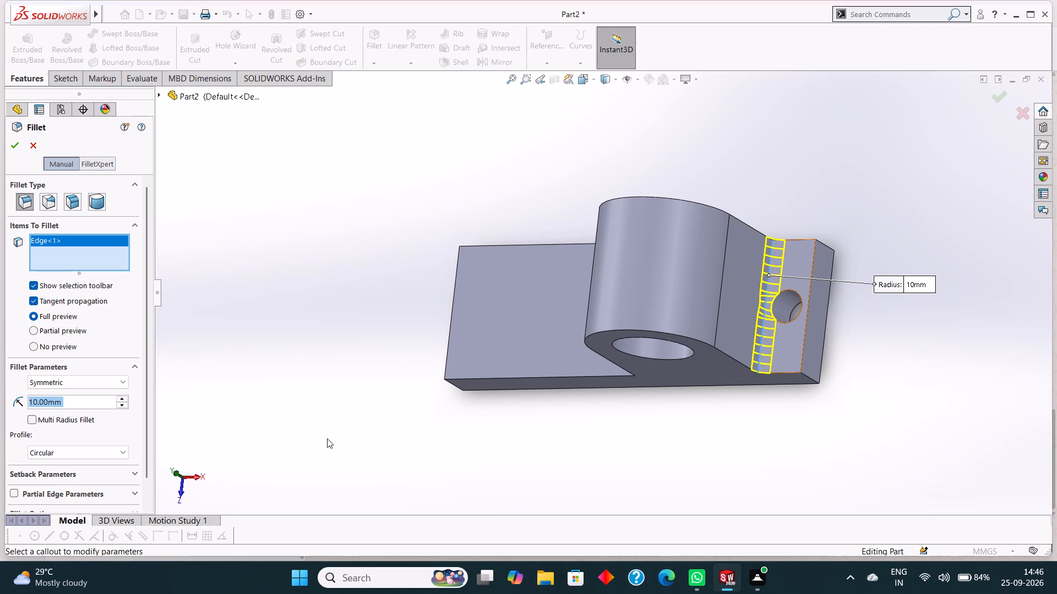
left_click(7, 148)
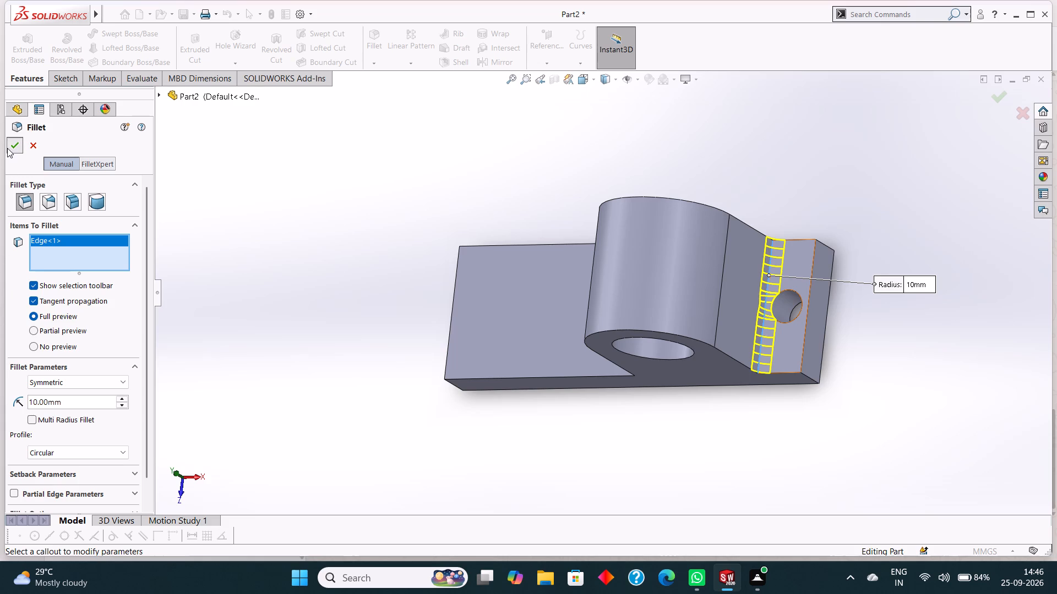
left_click(285, 205)
Examine the filleted upright, its bore and the base's hole from the front at several angles and distances.
middle_click_drag(309, 203, 346, 164)
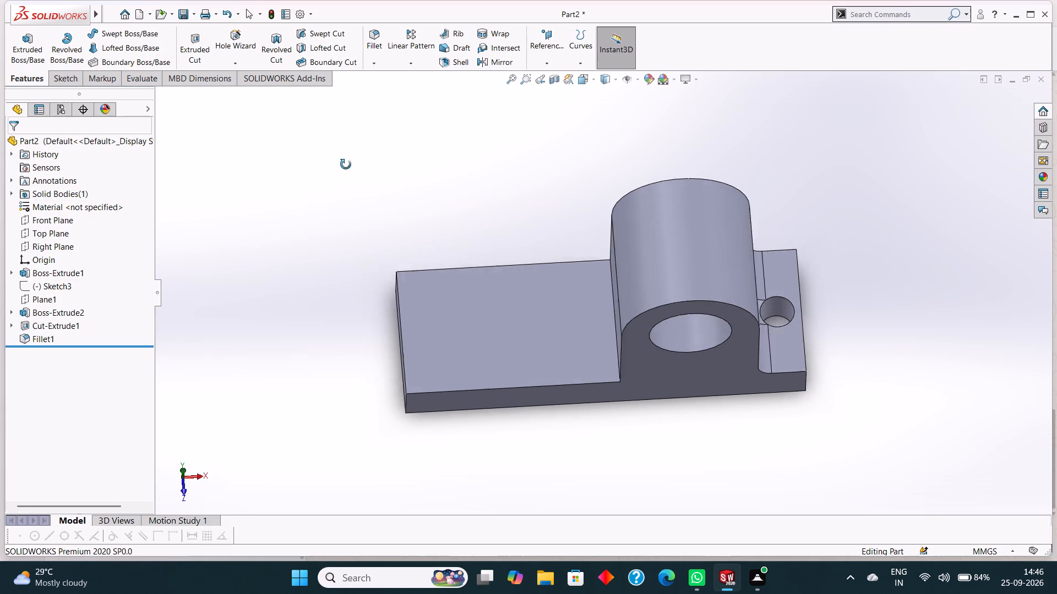
middle_click_drag(346, 164, 355, 124)
middle_click_drag(357, 174, 348, 137)
middle_click_drag(386, 185, 383, 152)
middle_click_drag(388, 173, 393, 154)
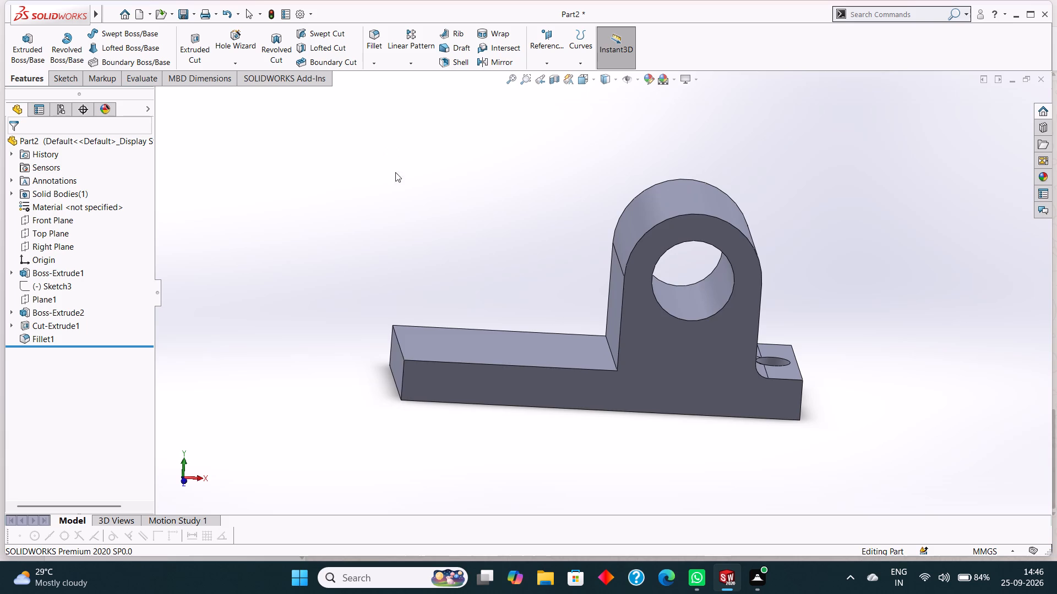
scroll(412, 216, "up", 2)
scroll(413, 226, "down", 2)
scroll(419, 227, "up", 1)
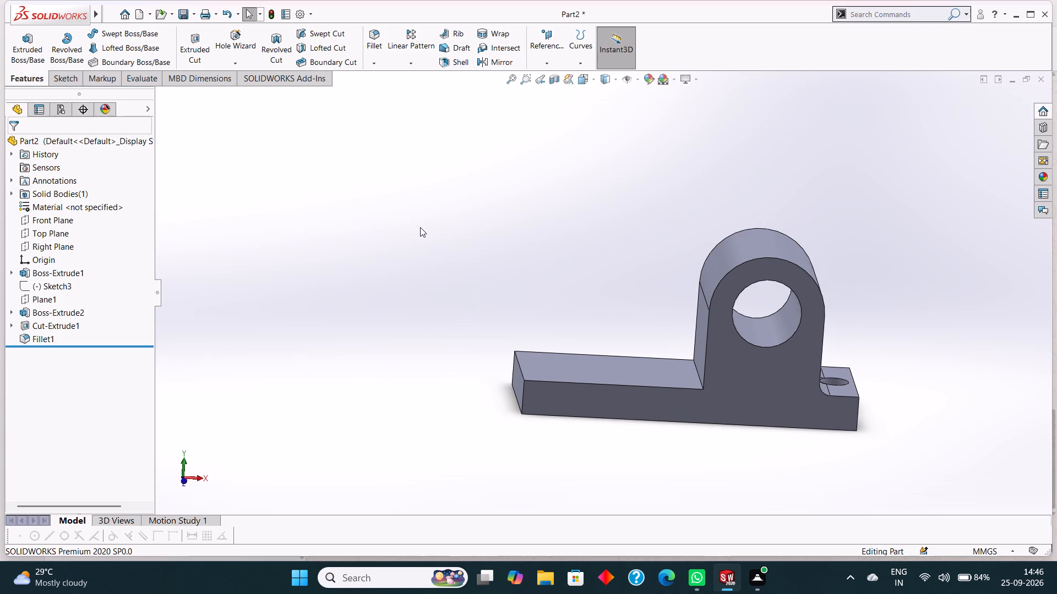
scroll(424, 227, "up", 1)
scroll(423, 227, "down", 1)
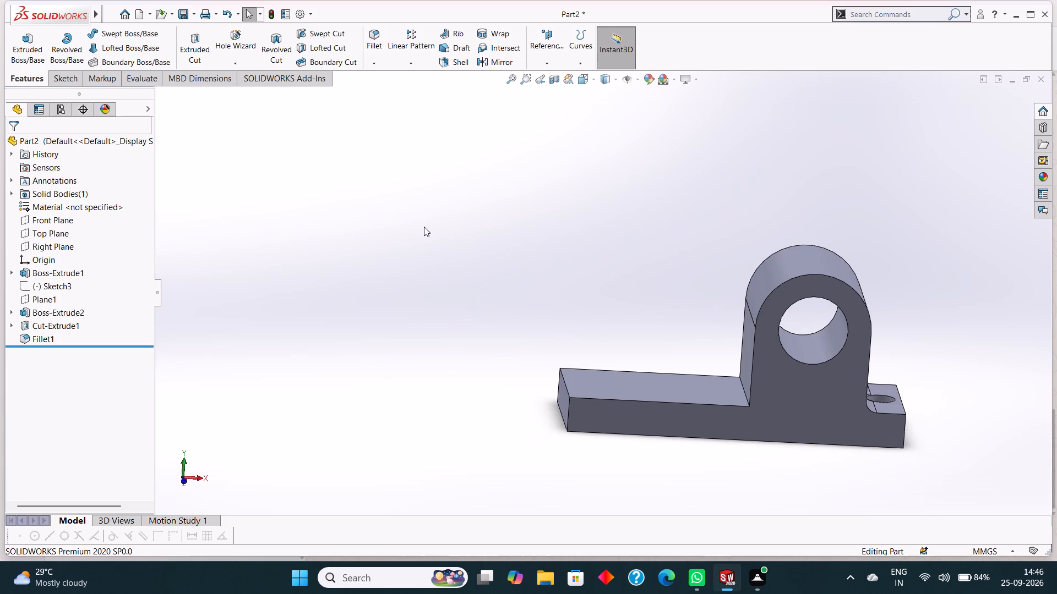
scroll(424, 227, "up", 1)
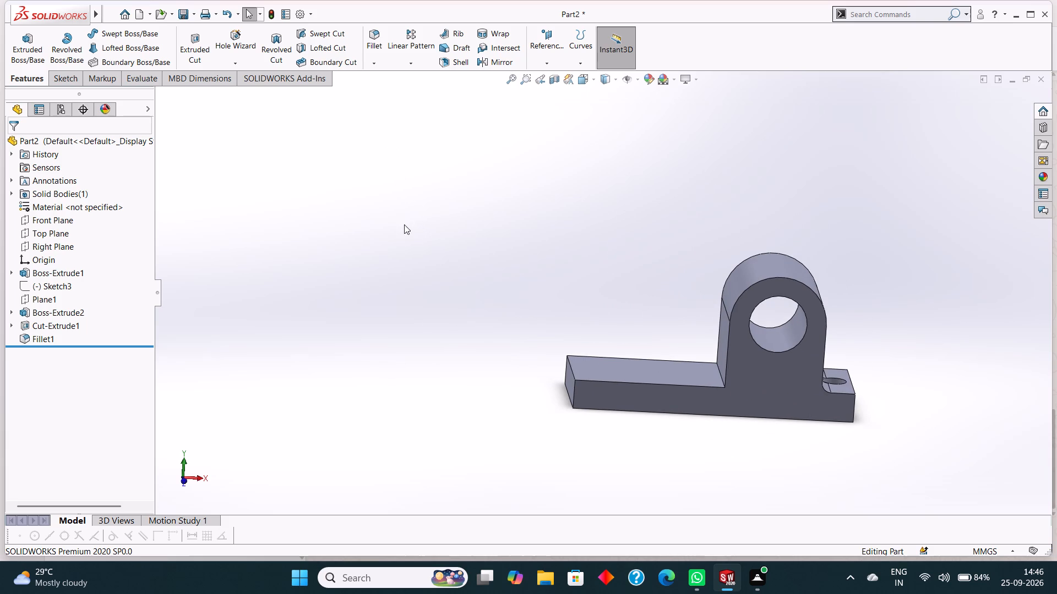
scroll(395, 242, "down", 1)
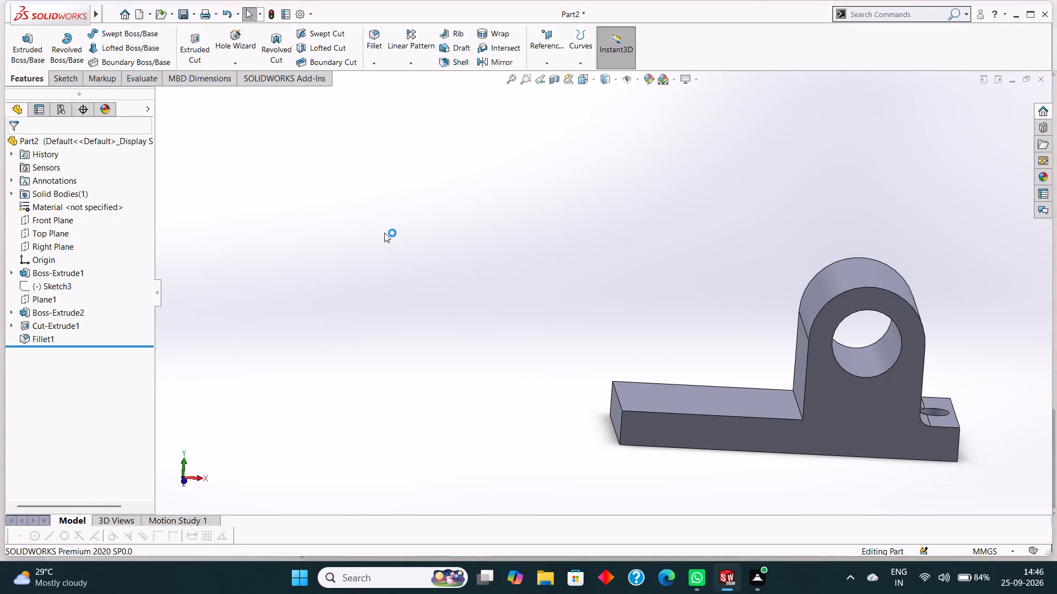
scroll(384, 233, "up", 1)
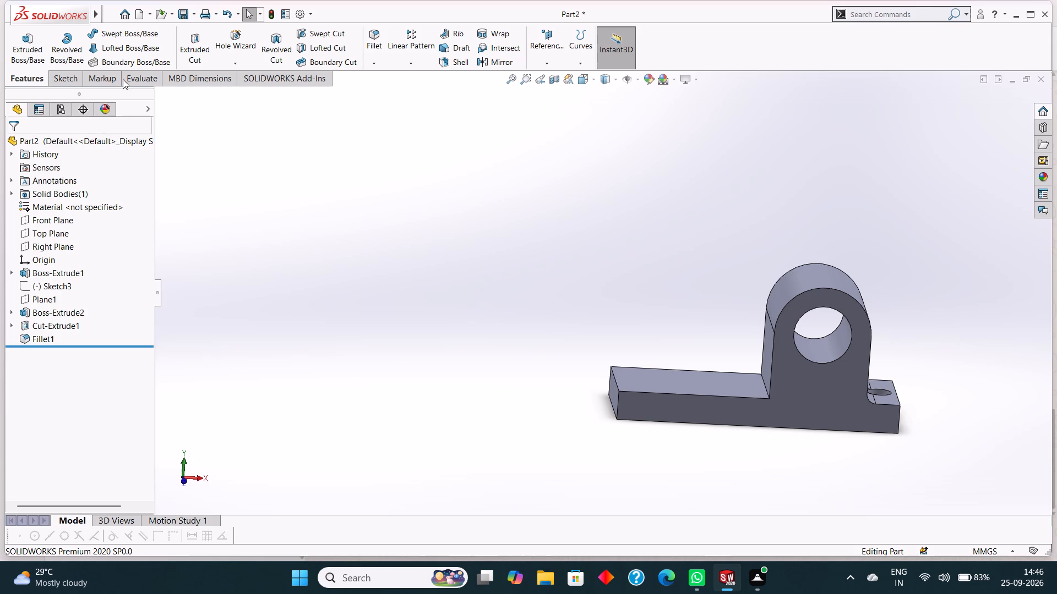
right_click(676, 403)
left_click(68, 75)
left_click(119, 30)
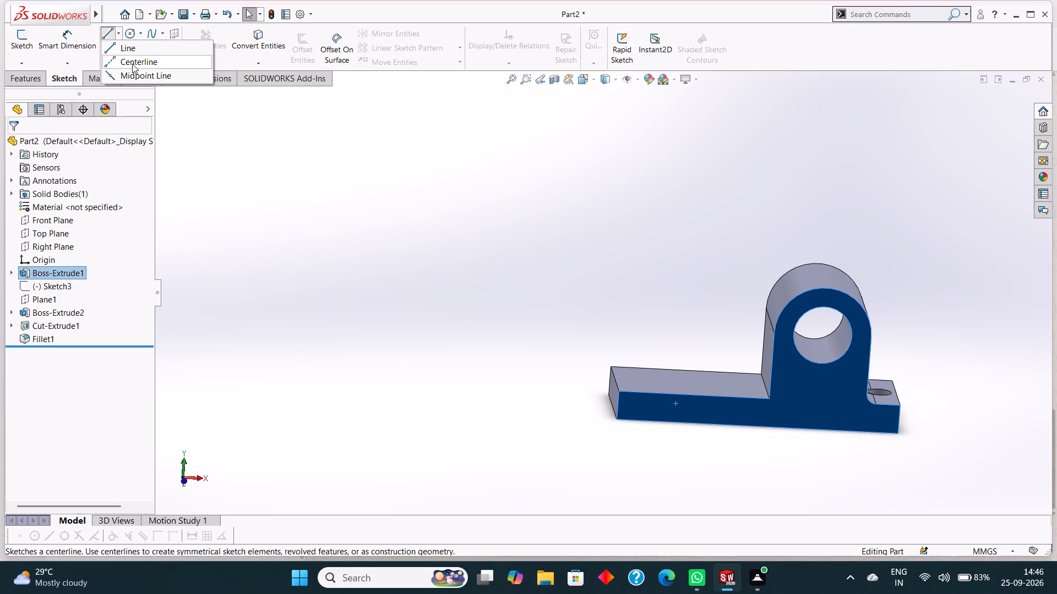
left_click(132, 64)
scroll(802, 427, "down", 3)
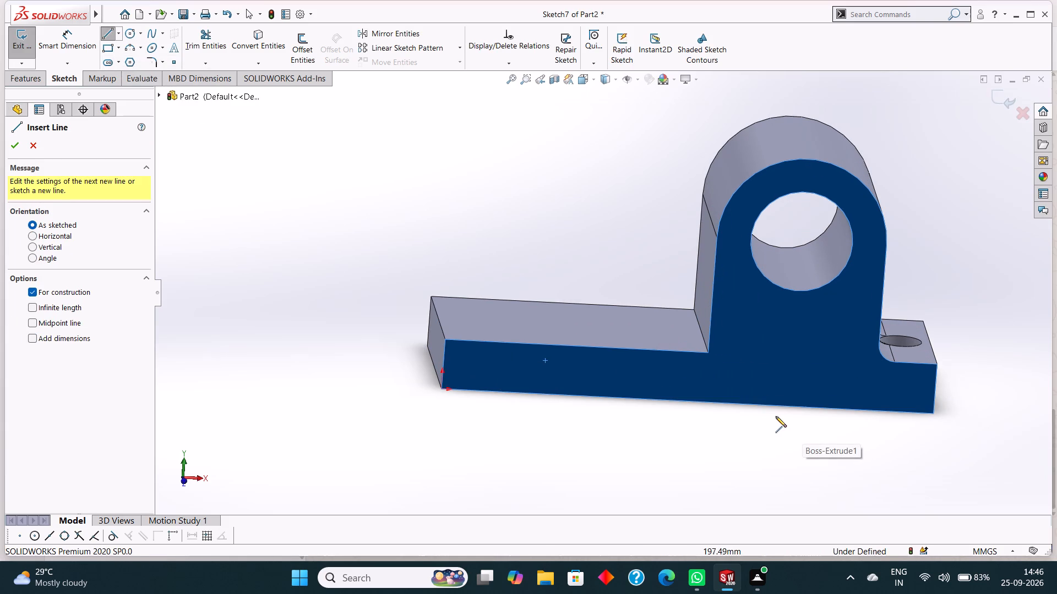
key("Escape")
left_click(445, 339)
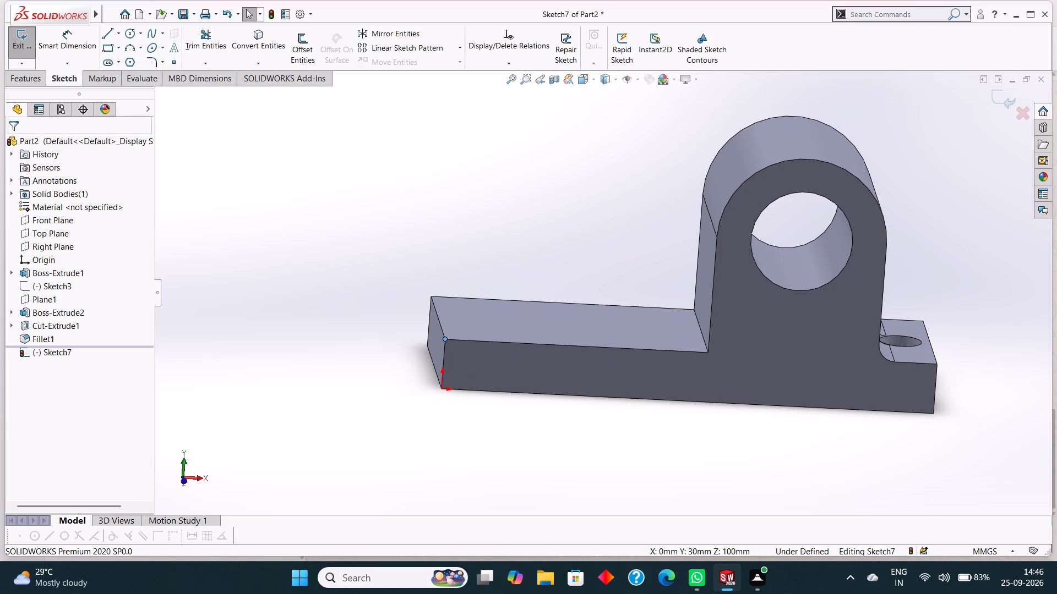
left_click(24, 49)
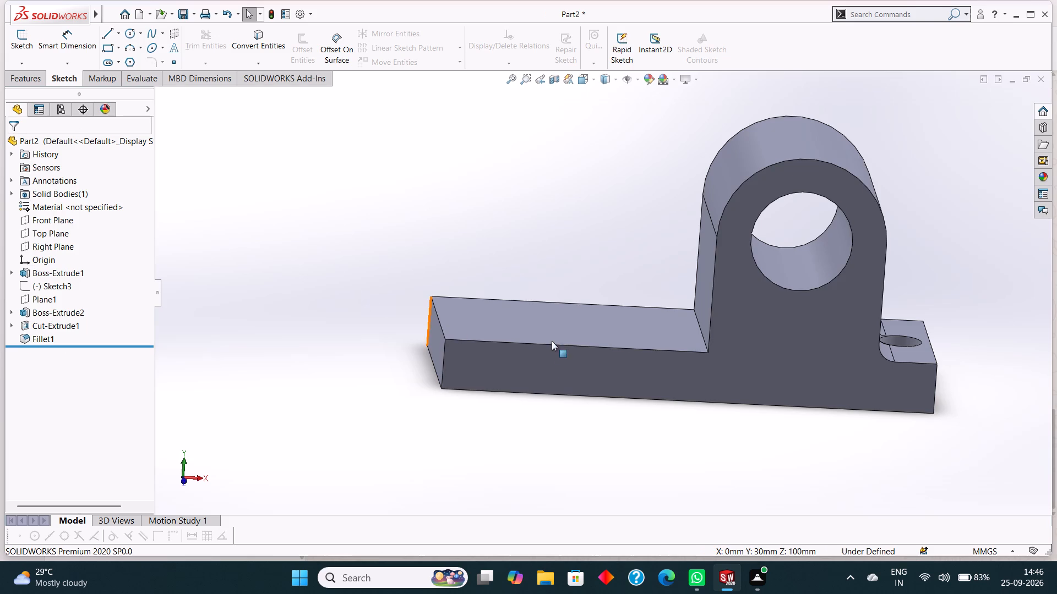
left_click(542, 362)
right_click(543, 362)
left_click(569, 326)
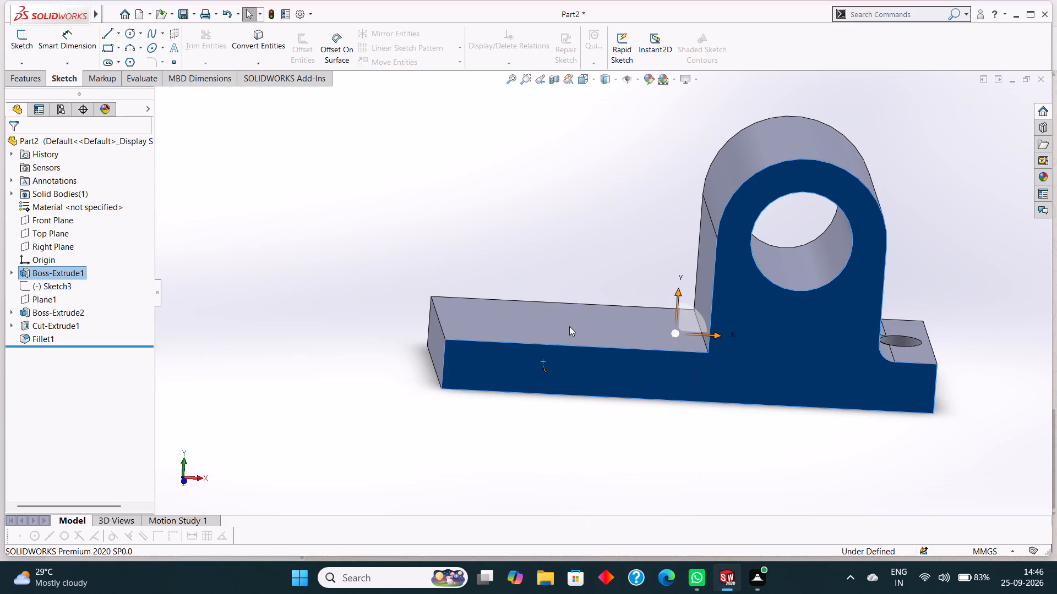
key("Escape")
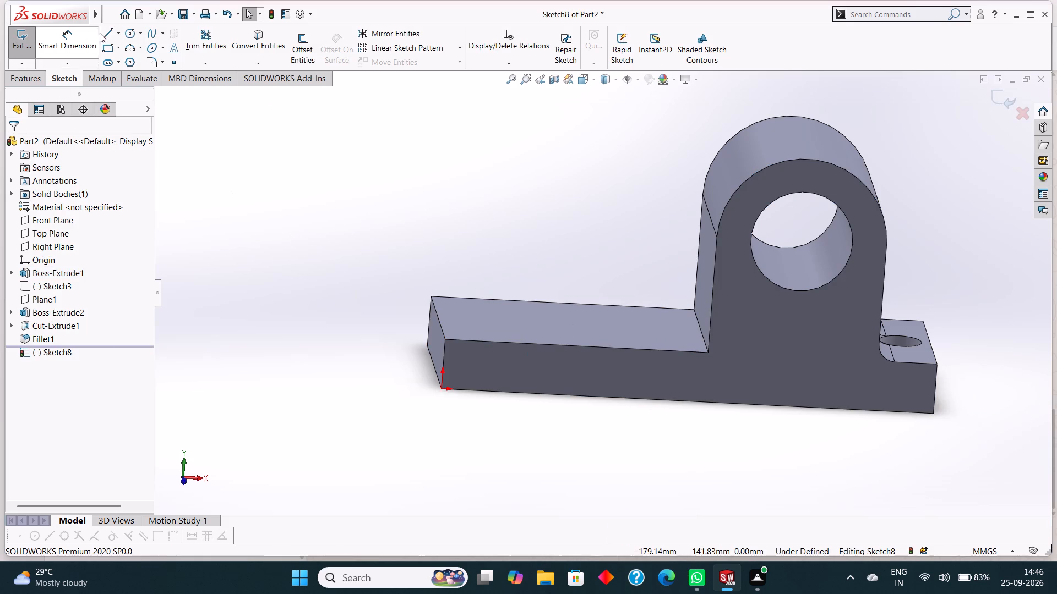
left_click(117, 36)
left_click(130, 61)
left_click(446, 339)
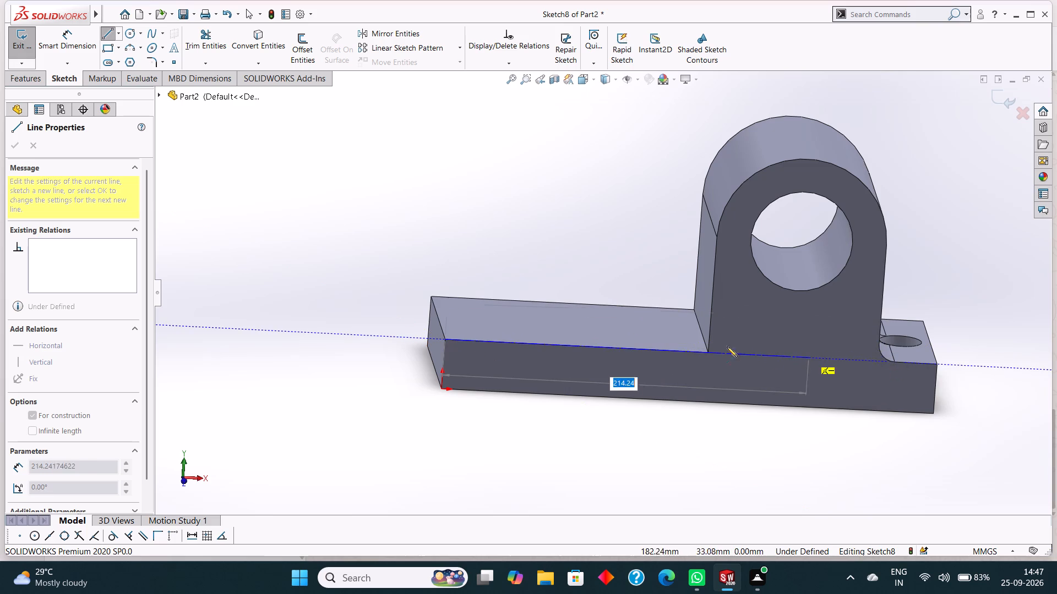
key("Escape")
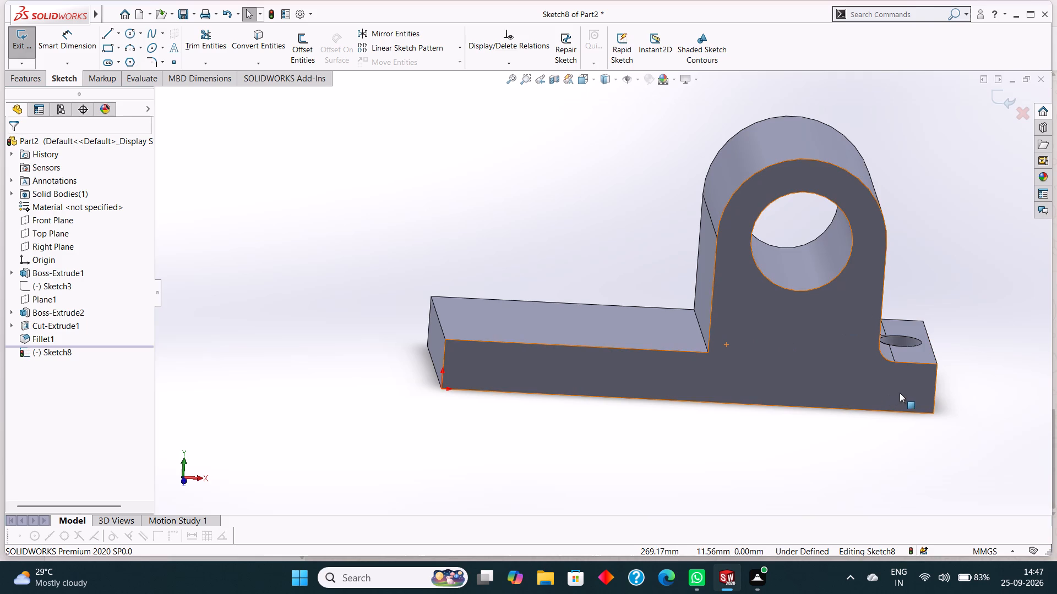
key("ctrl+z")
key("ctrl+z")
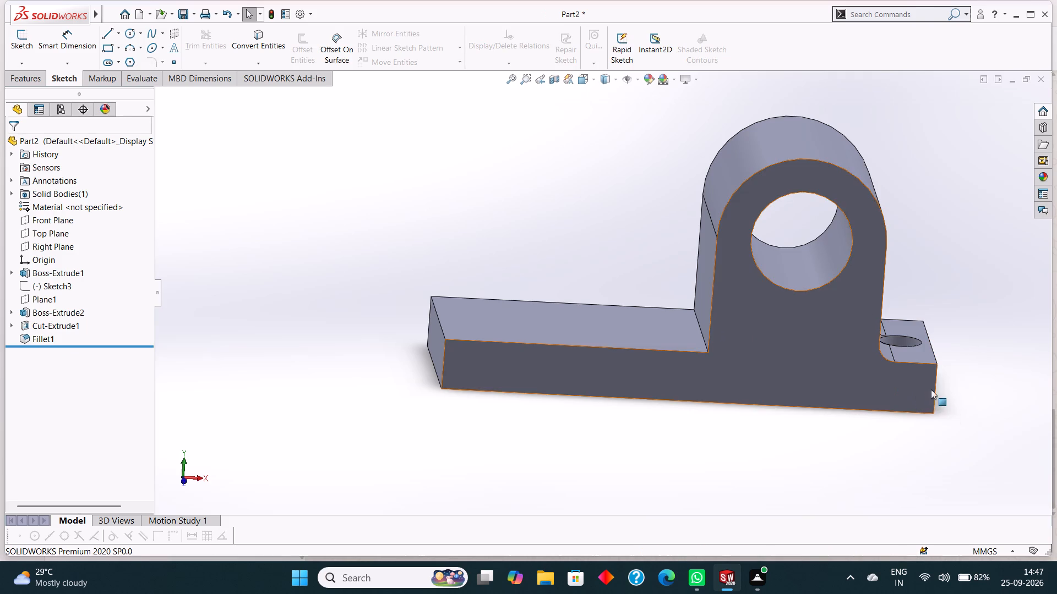
Undo the 10 mm fillet between the upright and the base's short top face.
key("ctrl+z")
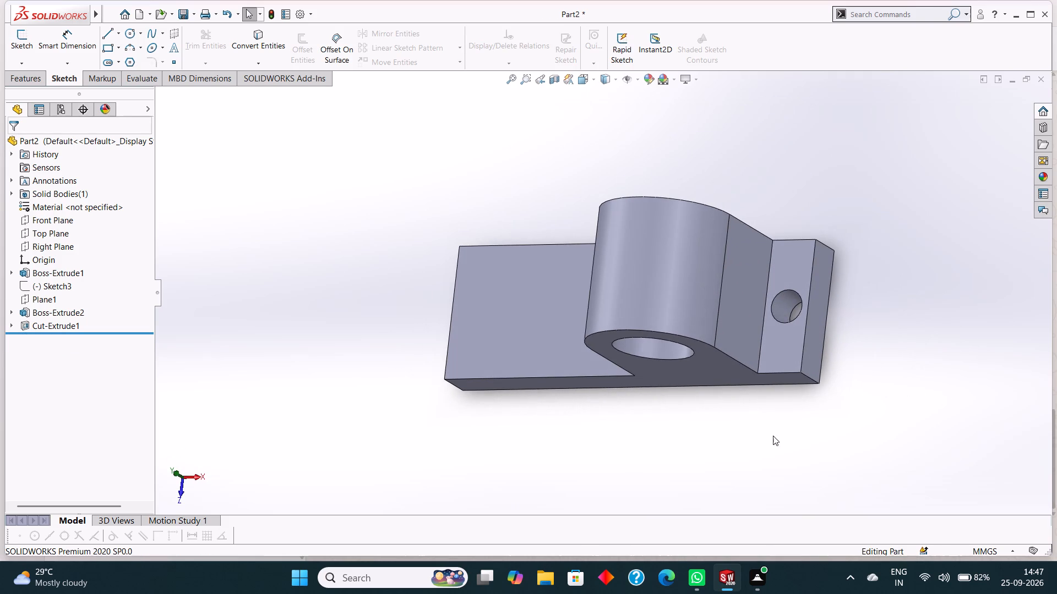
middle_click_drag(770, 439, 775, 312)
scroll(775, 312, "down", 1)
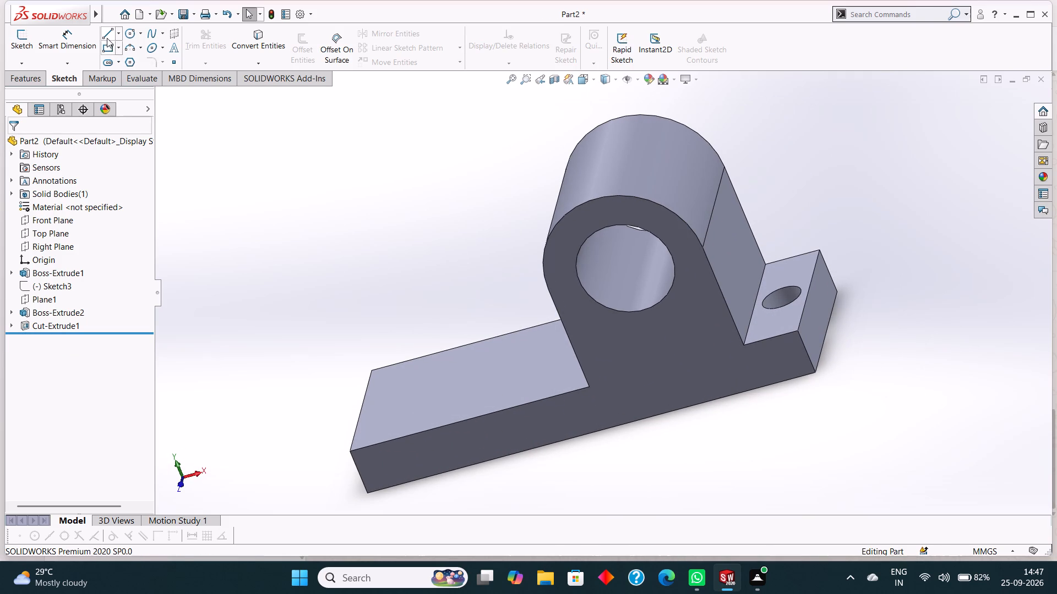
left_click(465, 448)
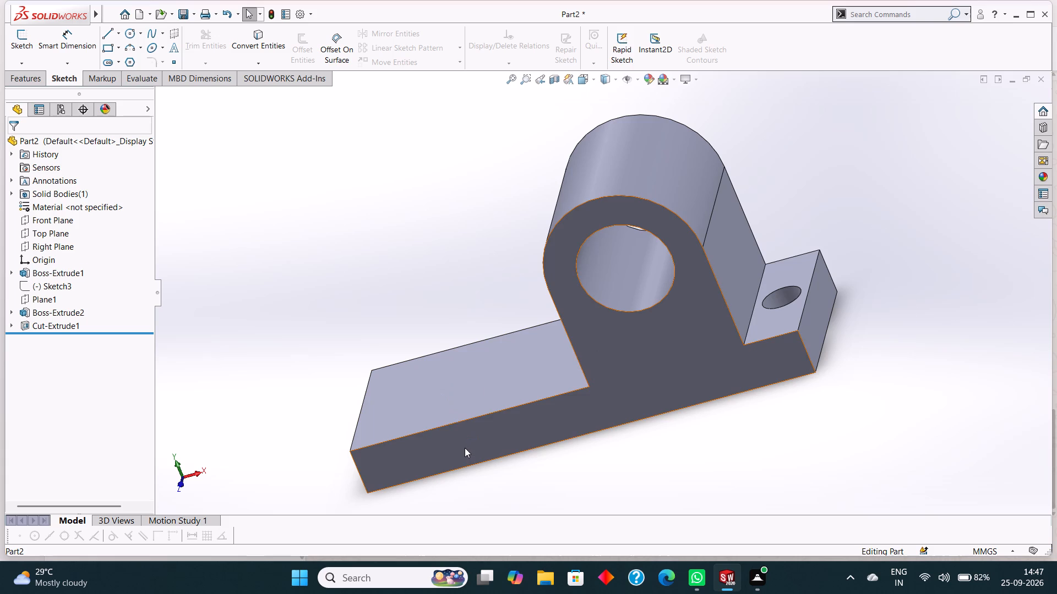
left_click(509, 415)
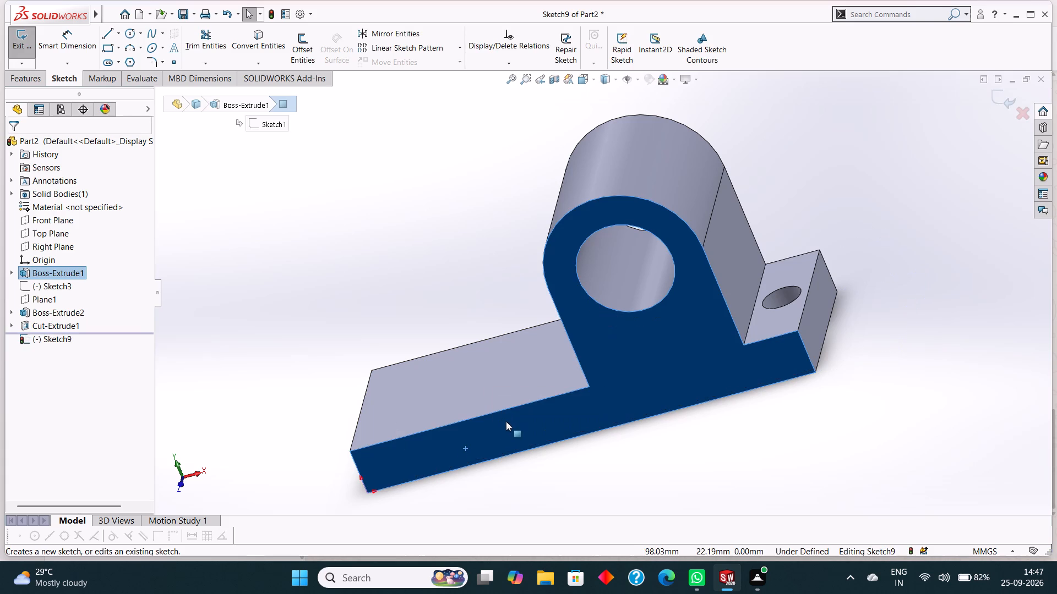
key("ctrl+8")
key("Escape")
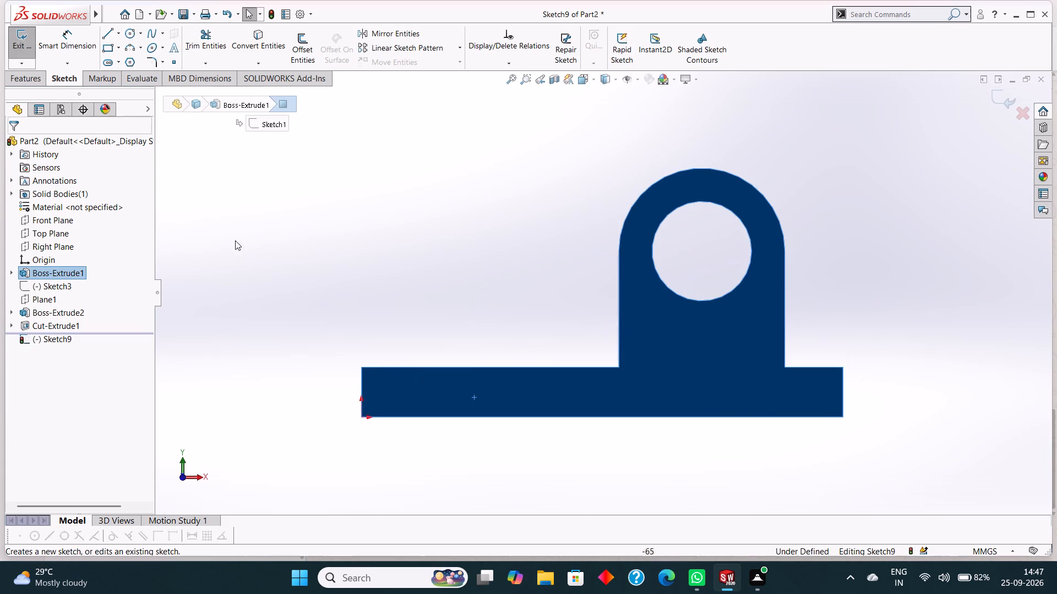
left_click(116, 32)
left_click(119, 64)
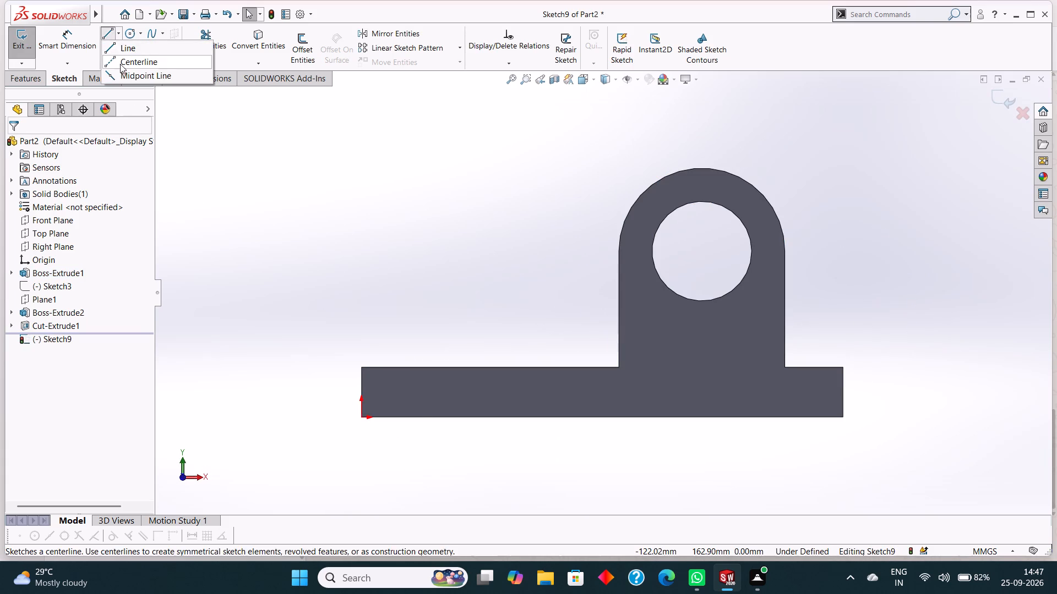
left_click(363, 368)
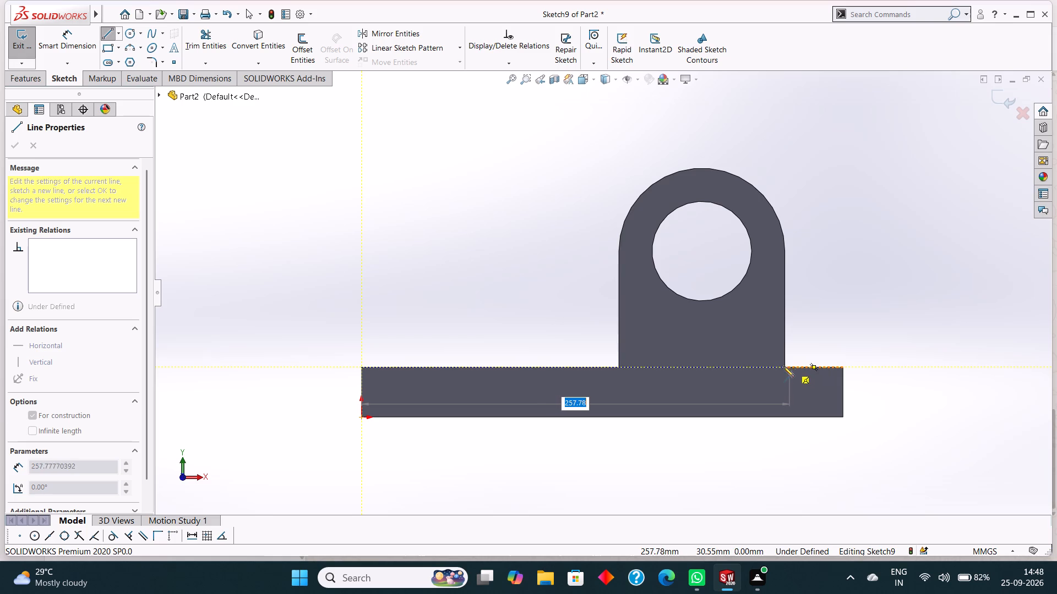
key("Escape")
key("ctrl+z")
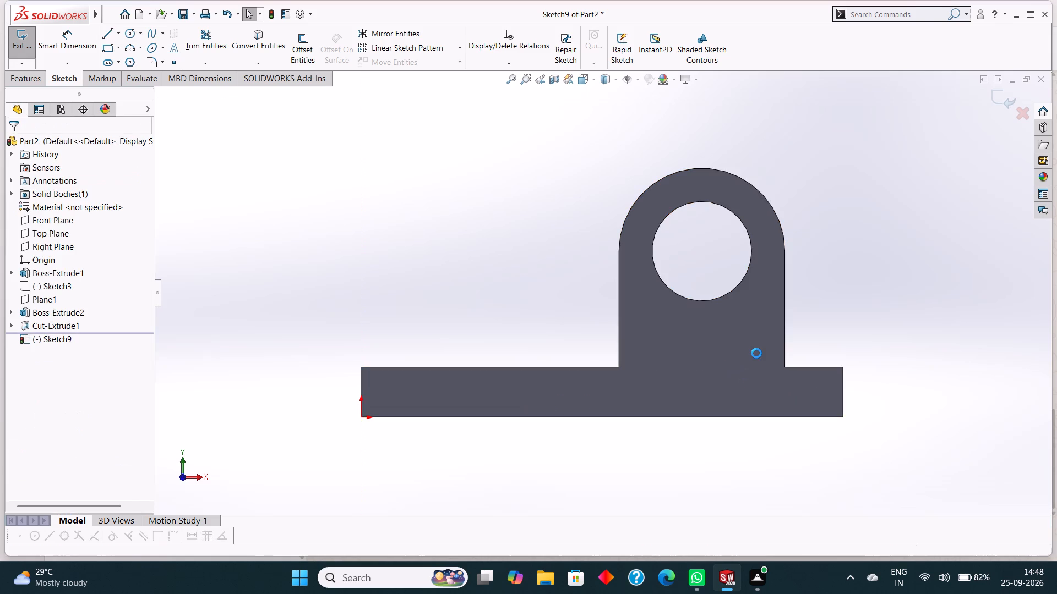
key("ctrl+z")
Undo the Through All cut and the 25 mm circle sketch on the base's short end.
key("ctrl+z")
key("ctrl+z")
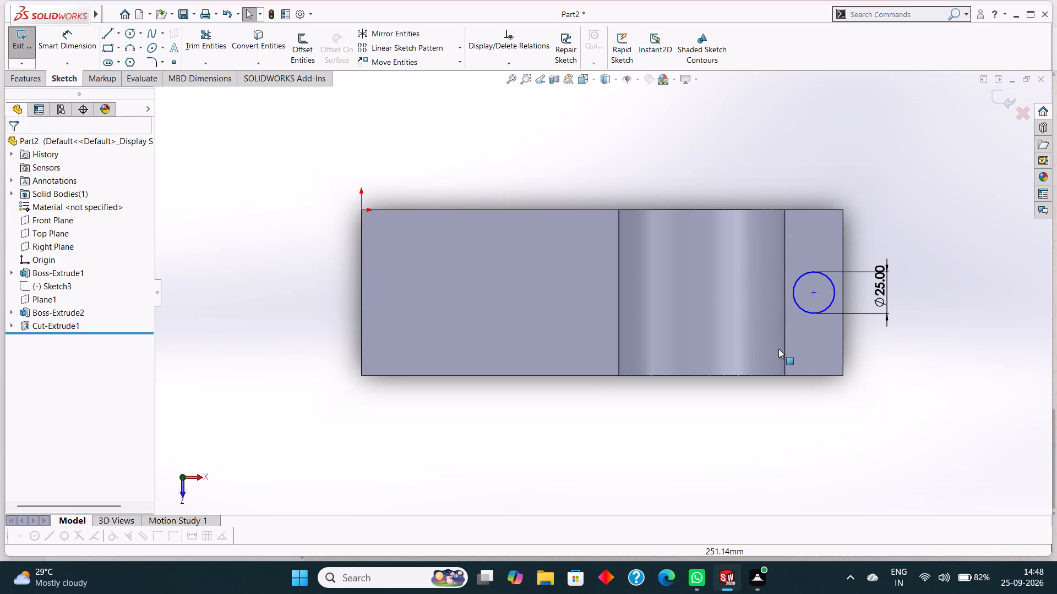
key("ctrl+z")
key("ctrl+z")
key("ctrl+z")
key("ctrl+z")
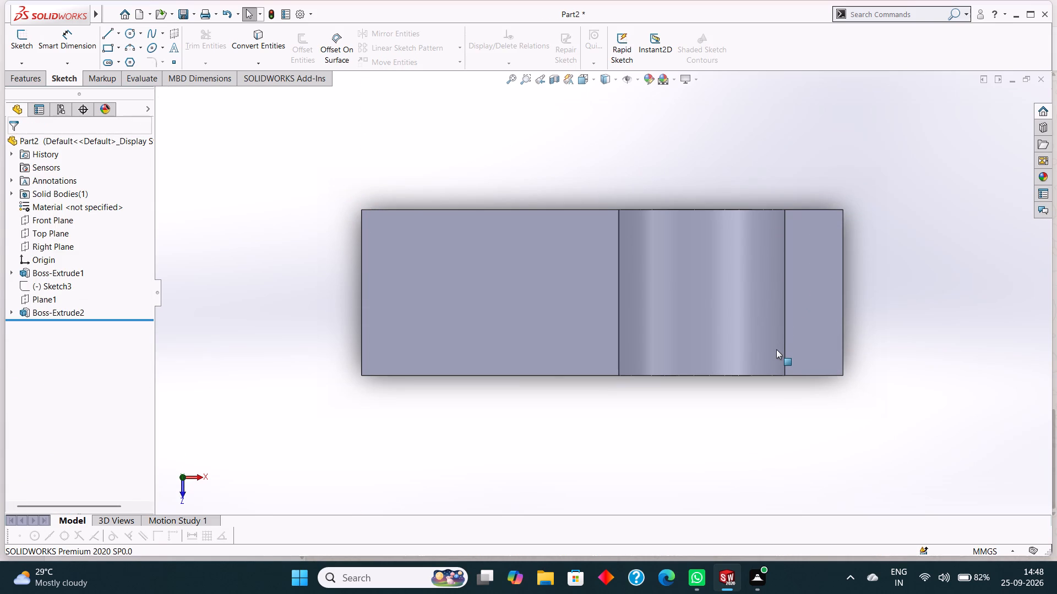
Undo the upright's extrusion to get back into its profile sketch.
key("ctrl+z")
key("ctrl+z")
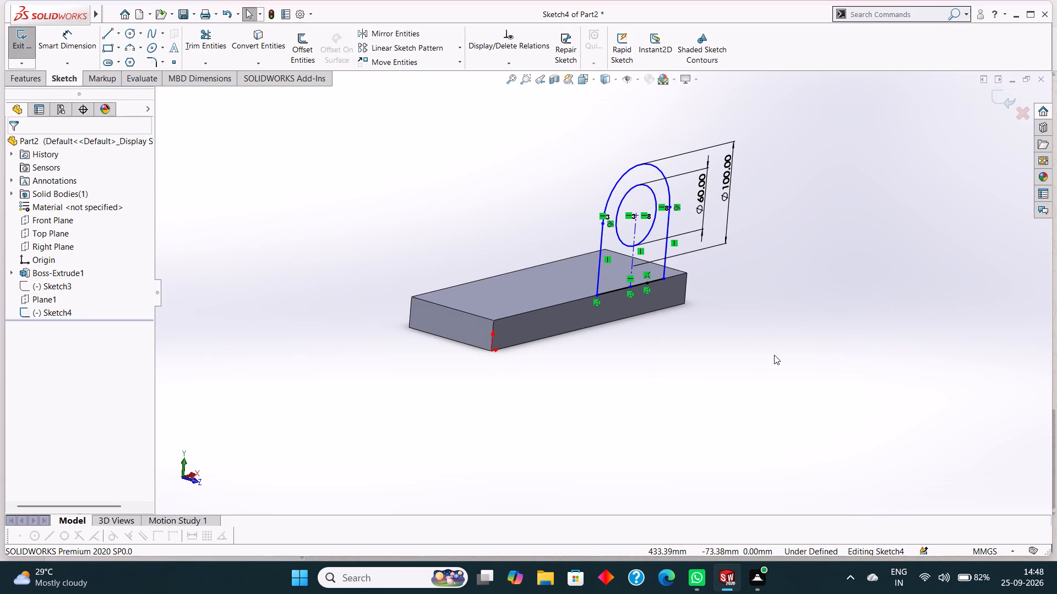
Undo the upright's profile lines, circles, dimensions and centerlines until the sketch on Plane1 is empty.
key("ctrl+z")
key("ctrl+z")
key("ctrl+z")
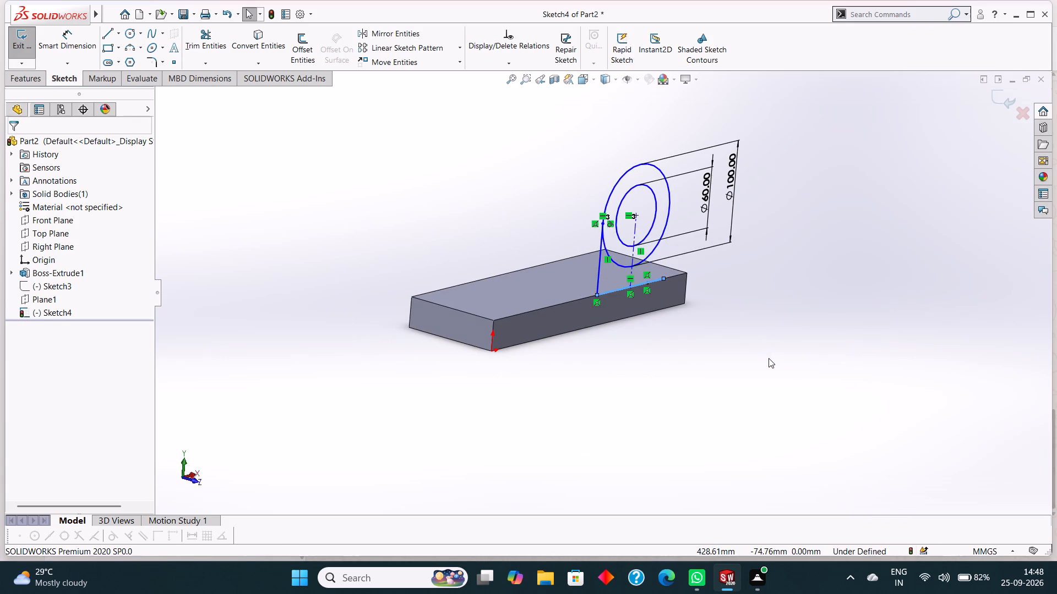
key("ctrl+z")
key("ctrl+z")
key("ctrl+z")
key("ctrl+z")
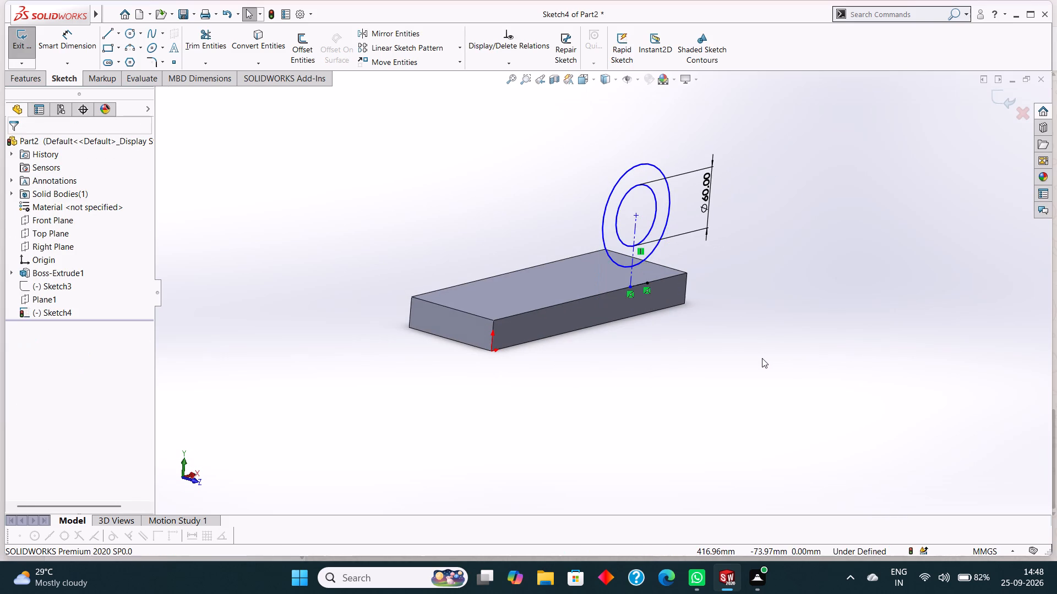
key("ctrl+z")
key("ctrl+z")
key("ctrl+z")
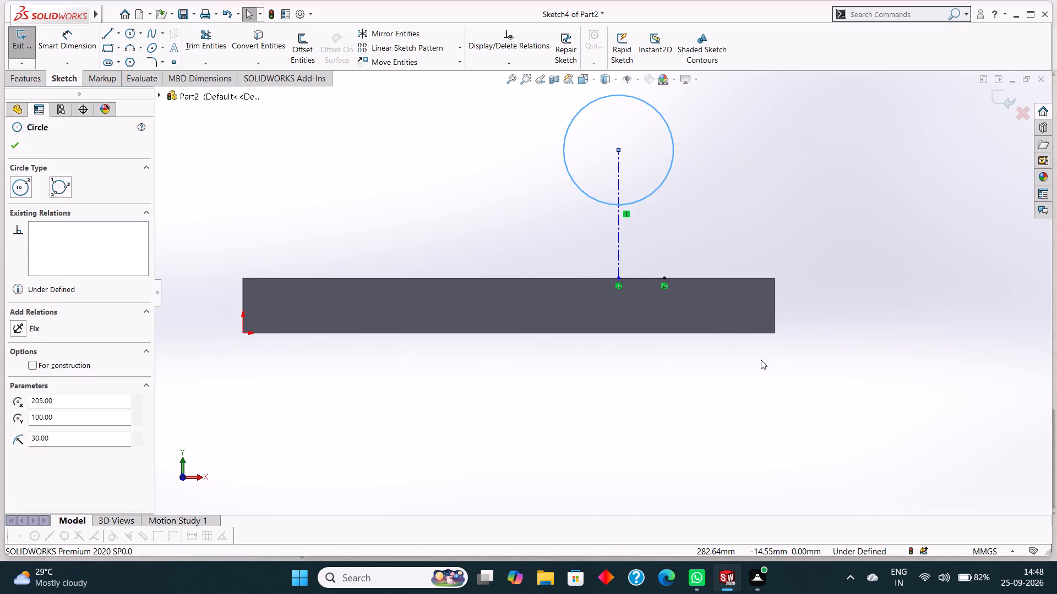
key("ctrl+z")
key("ctrl+z")
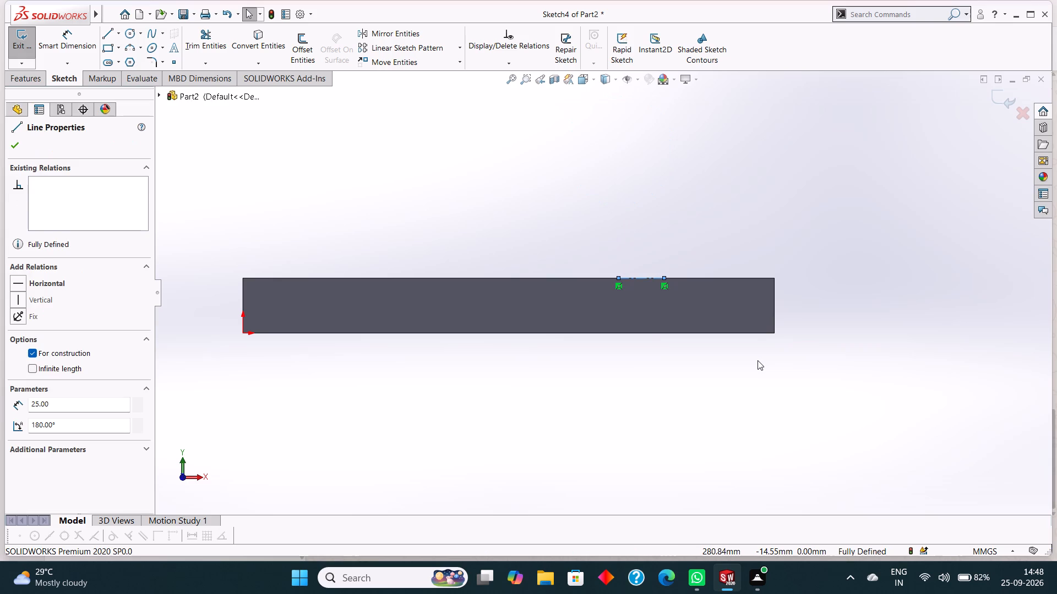
key("ctrl+z")
Draw a 60 mm centerline along the base's top front edge from the corner above the origin, continued by a 170 mm centerline.
scroll(758, 361, "up", 3)
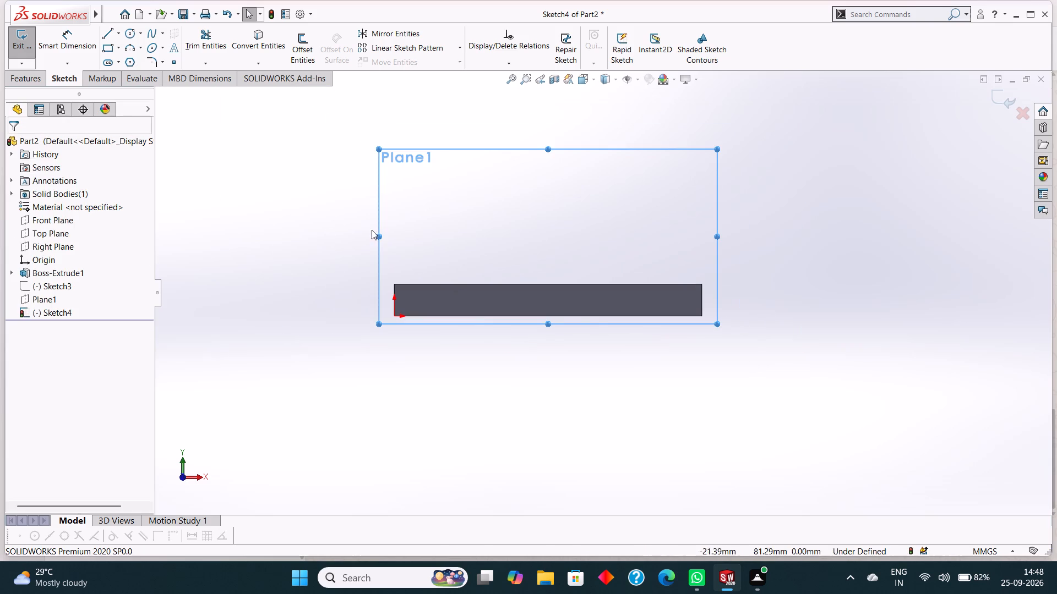
right_click(117, 35)
left_click(261, 157)
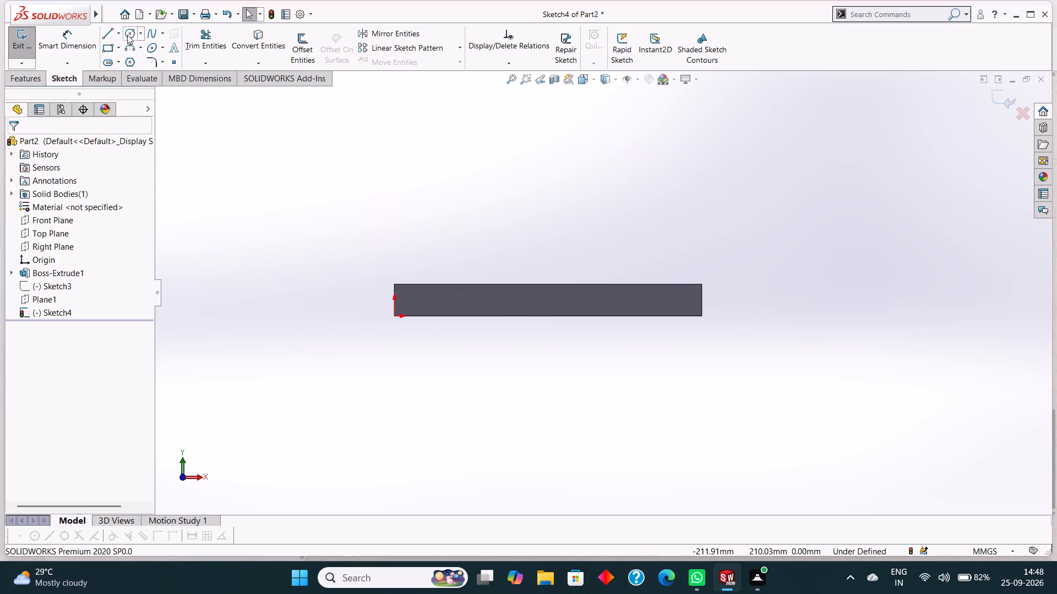
left_click(119, 28)
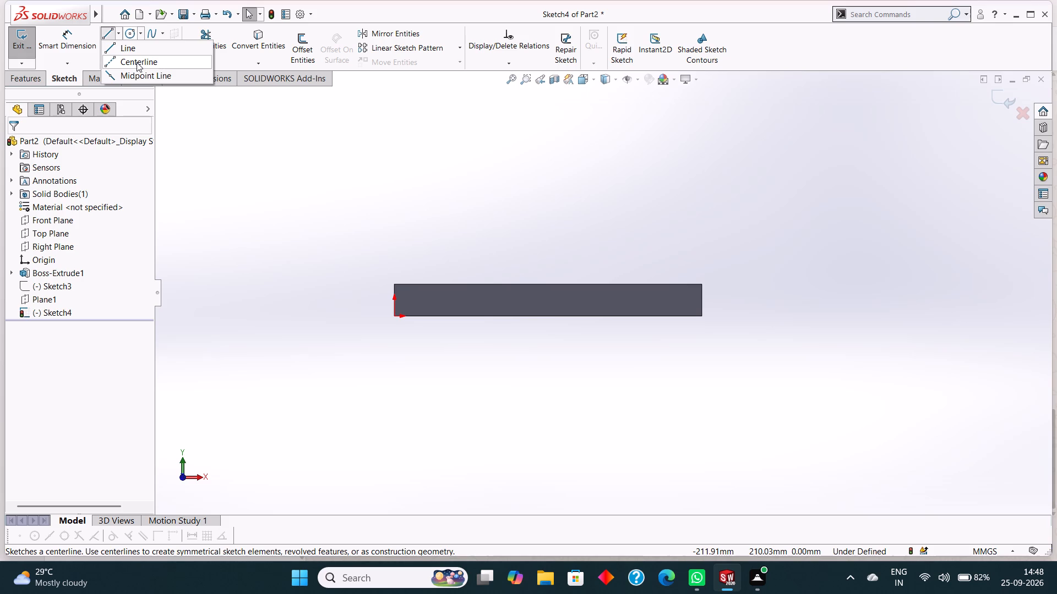
left_click(137, 62)
left_click(395, 284)
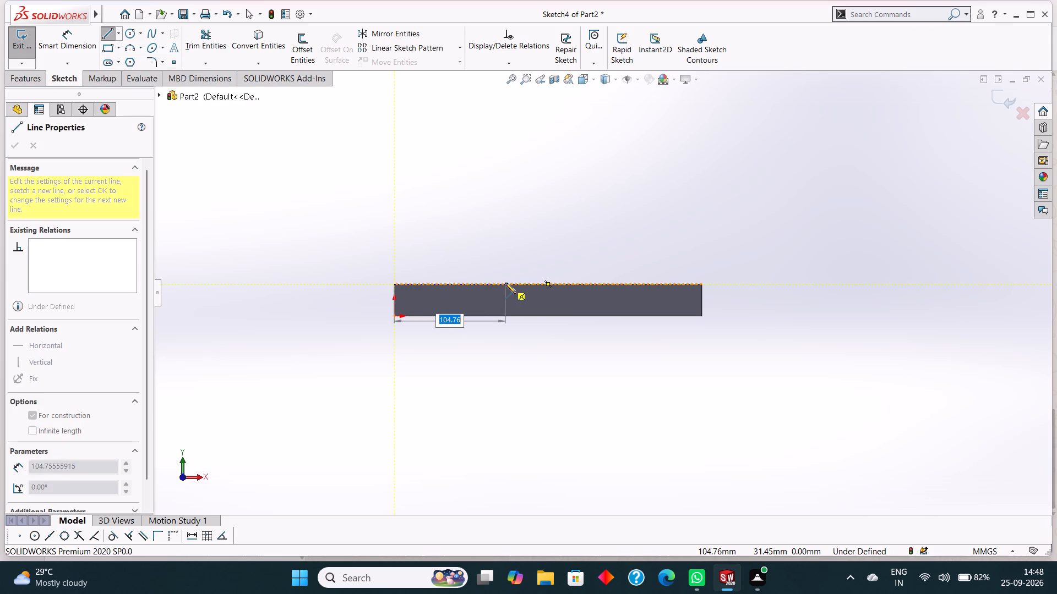
type("60")
key("Return")
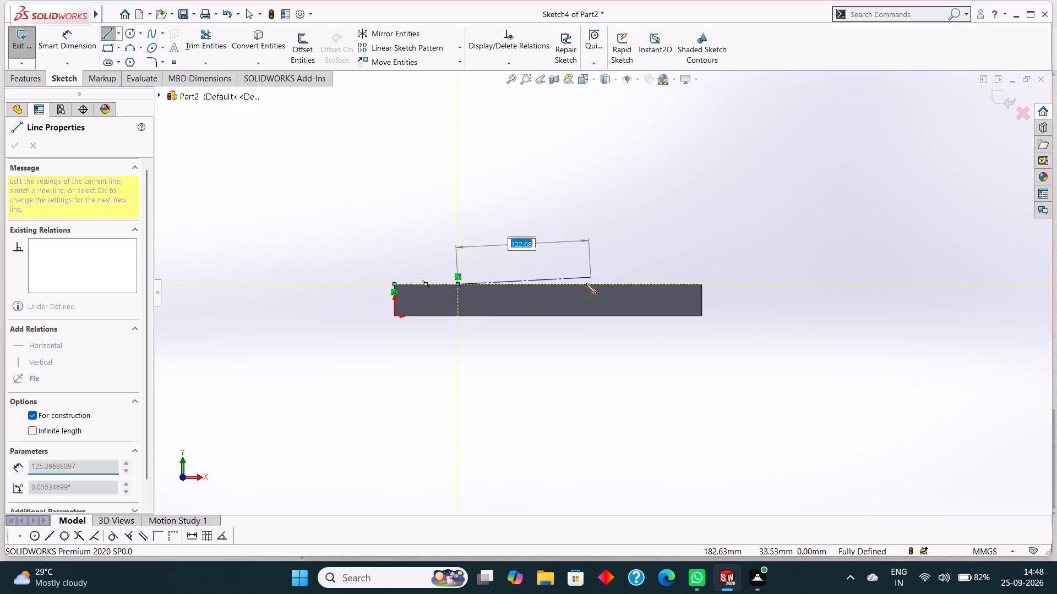
type("170")
key("Return")
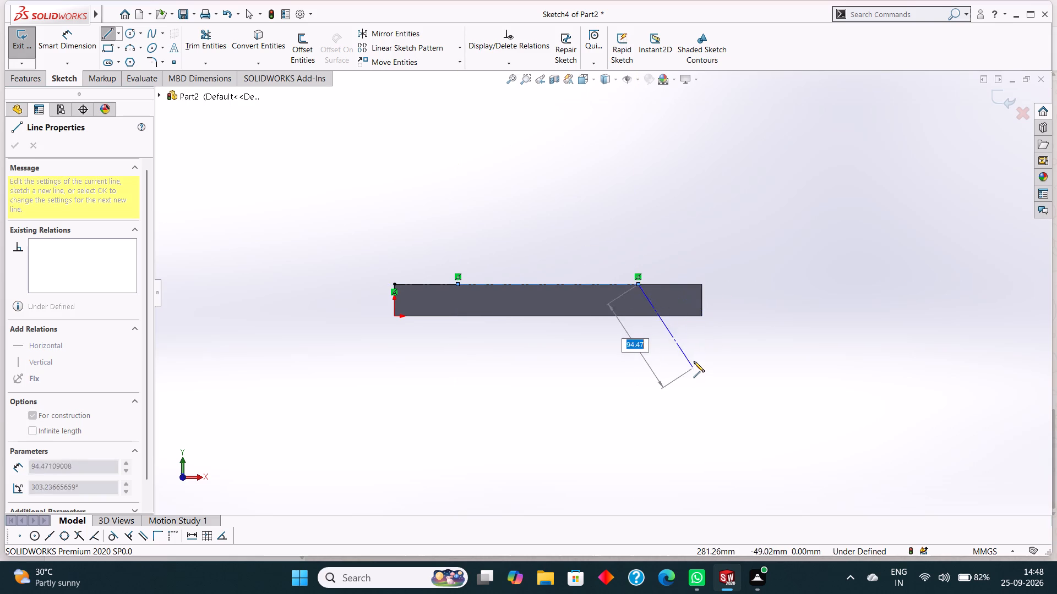
right_click(658, 195)
left_click(676, 200)
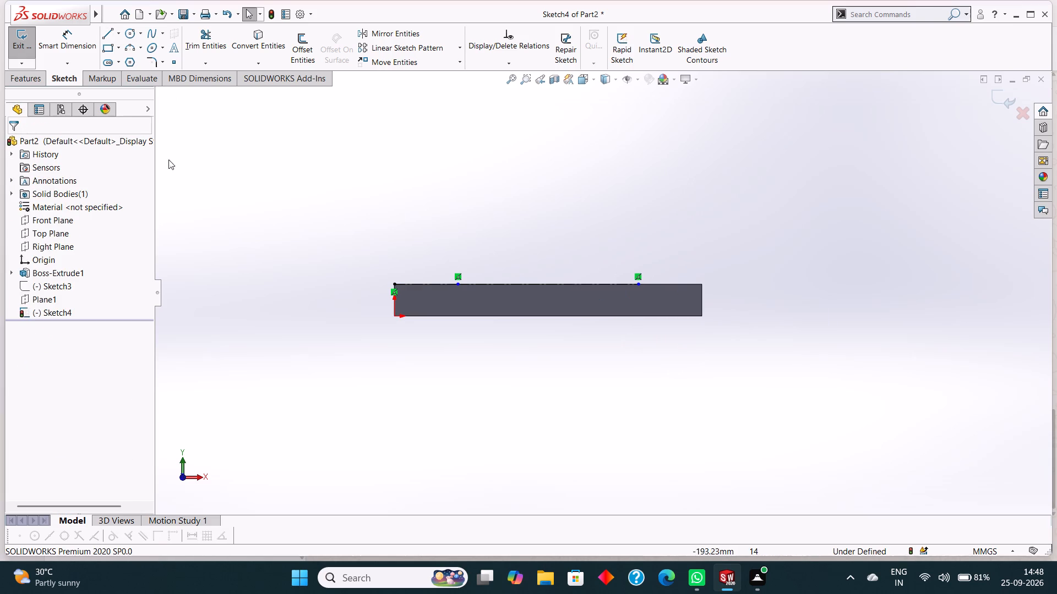
Draw a 50 mm centerline back along the base's top edge from the far end of the 170 mm centerline.
left_click(119, 33)
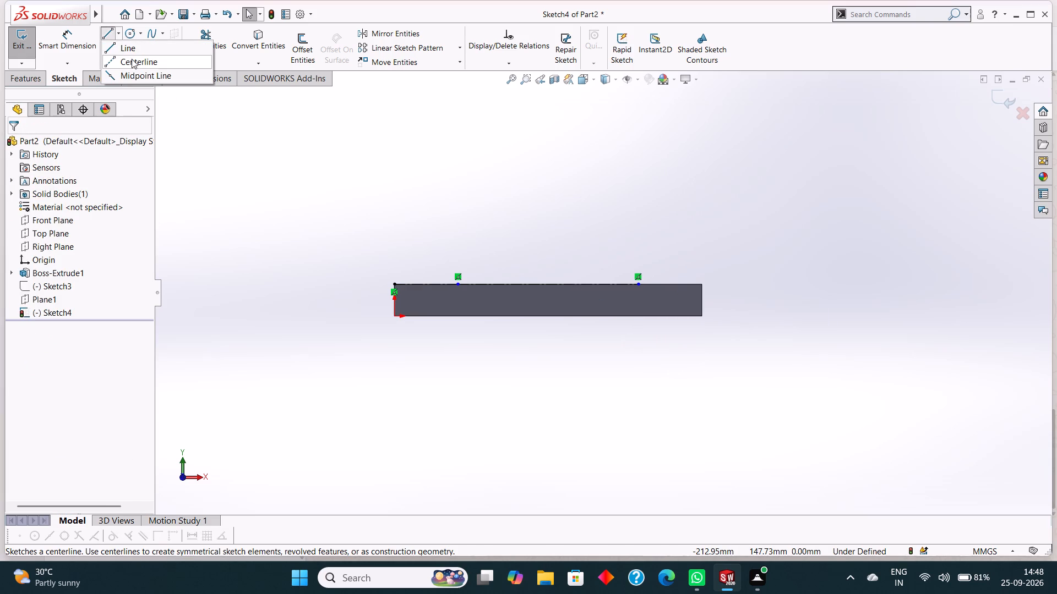
left_click(132, 59)
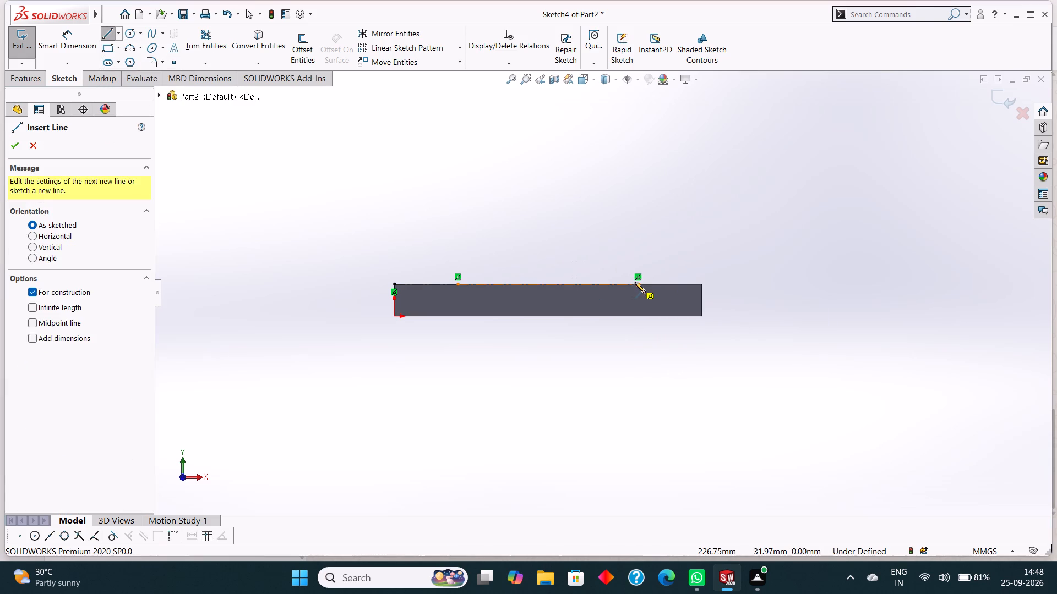
left_click(636, 283)
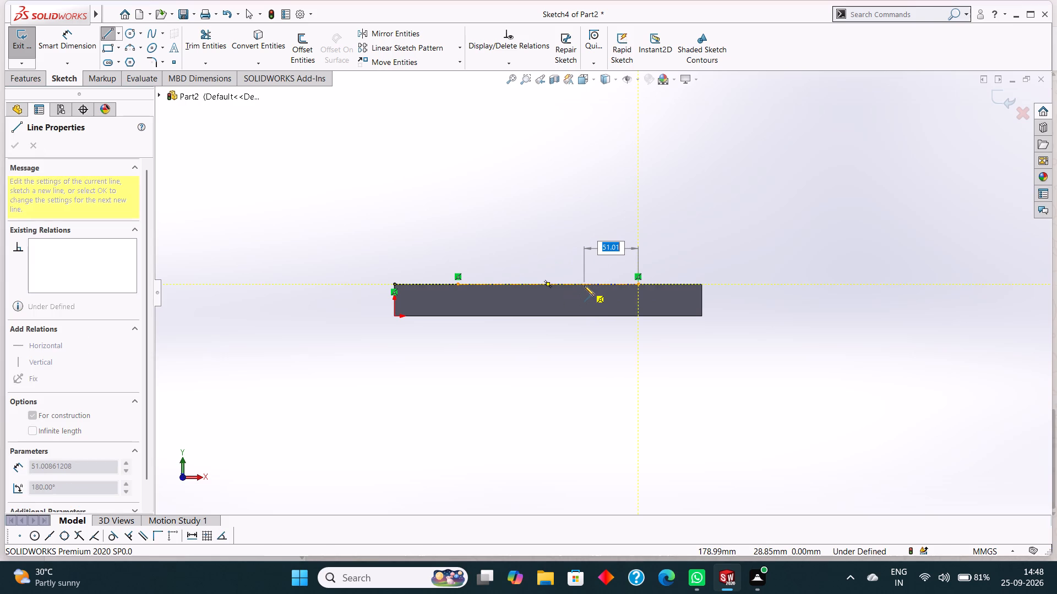
type("50")
key("Return")
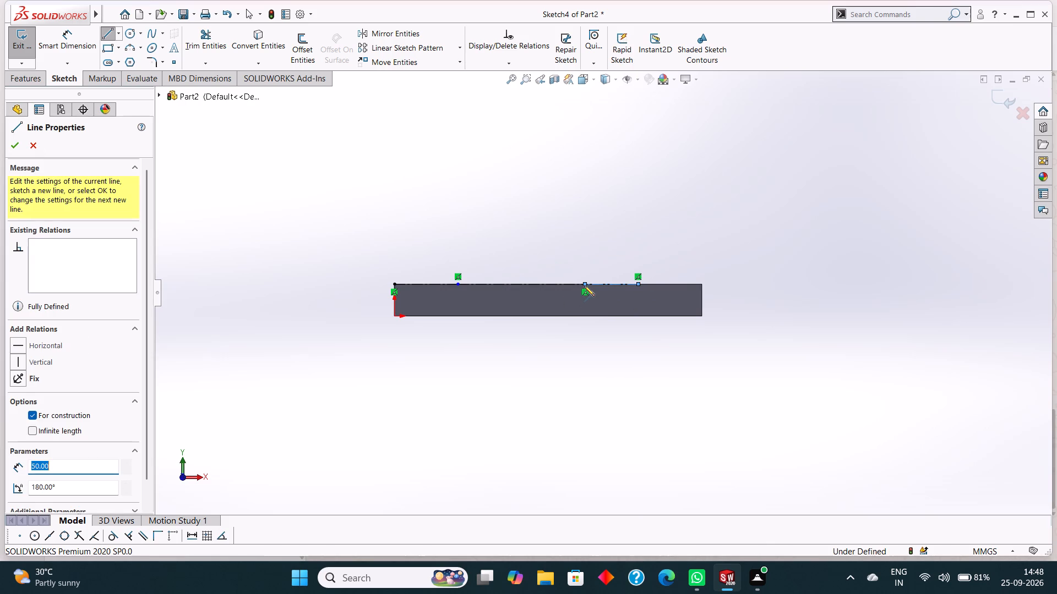
right_click(576, 359)
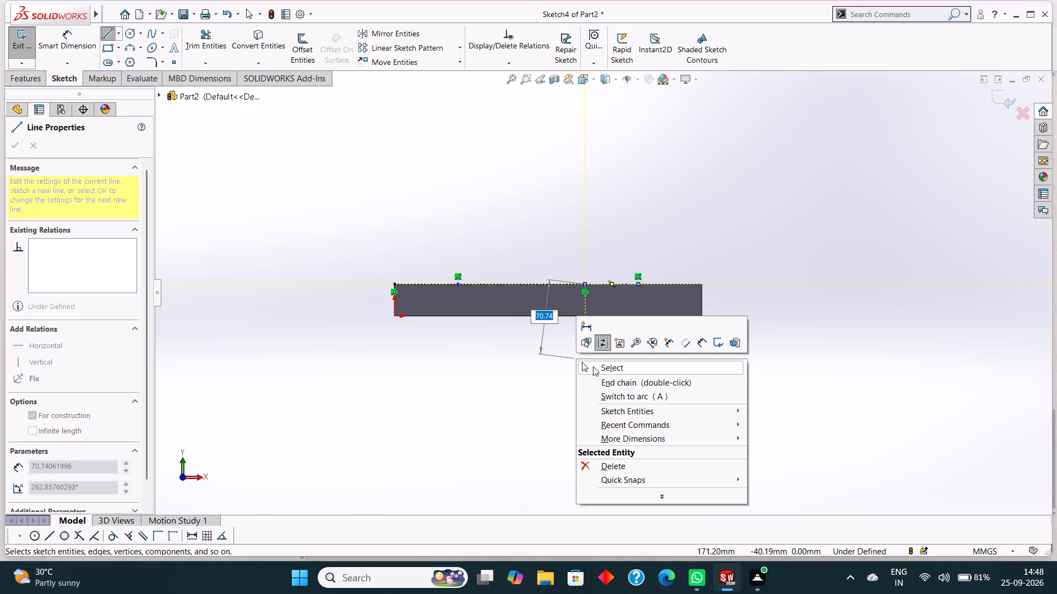
left_click(593, 366)
middle_click_drag(682, 364, 684, 438)
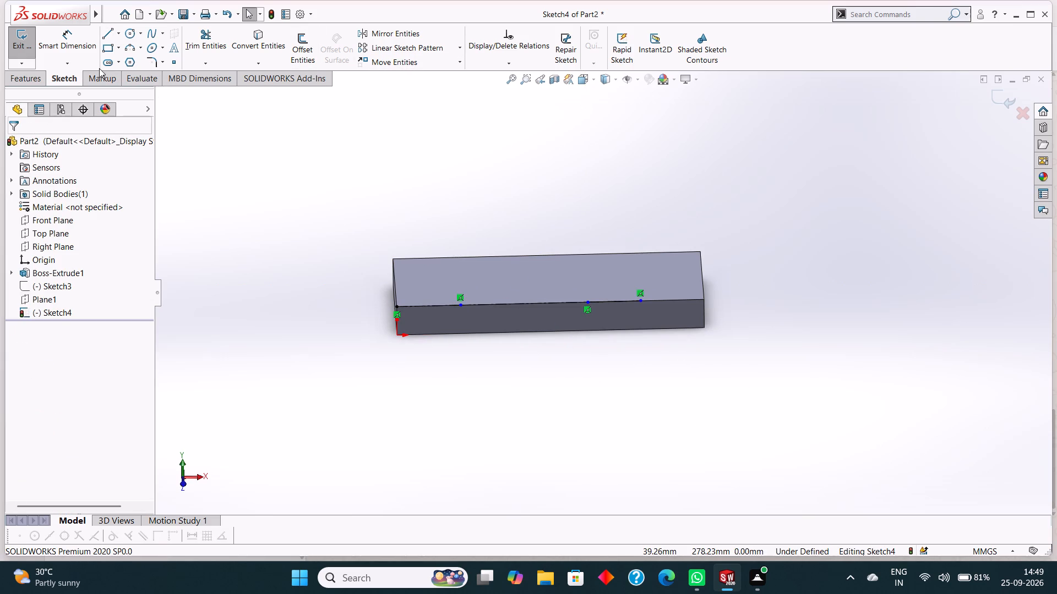
Close the centerline sketch and create a reference plane offset 100 mm from the Front Plane.
left_click(27, 47)
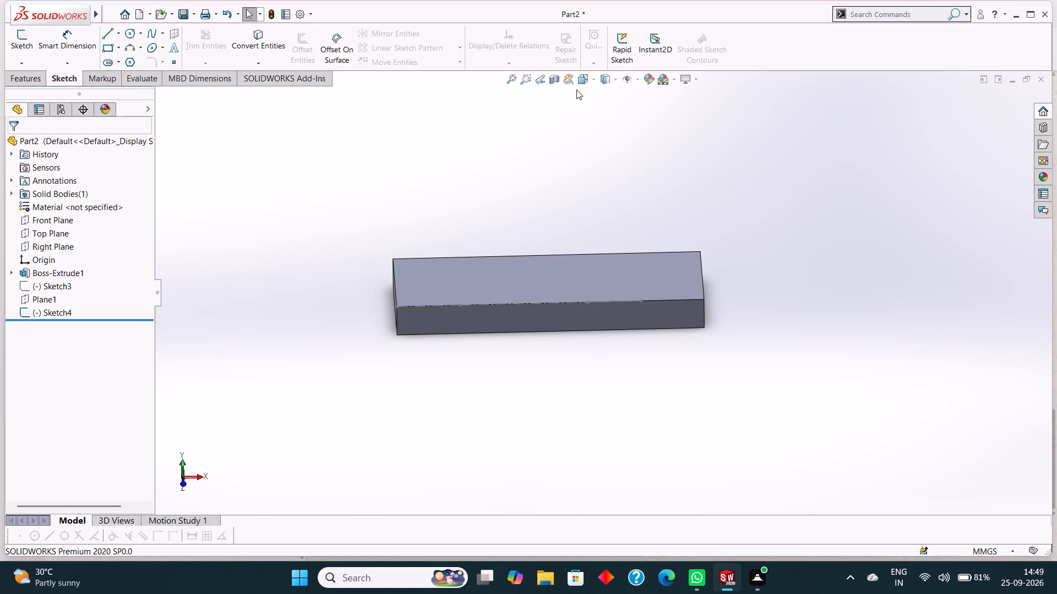
left_click(36, 73)
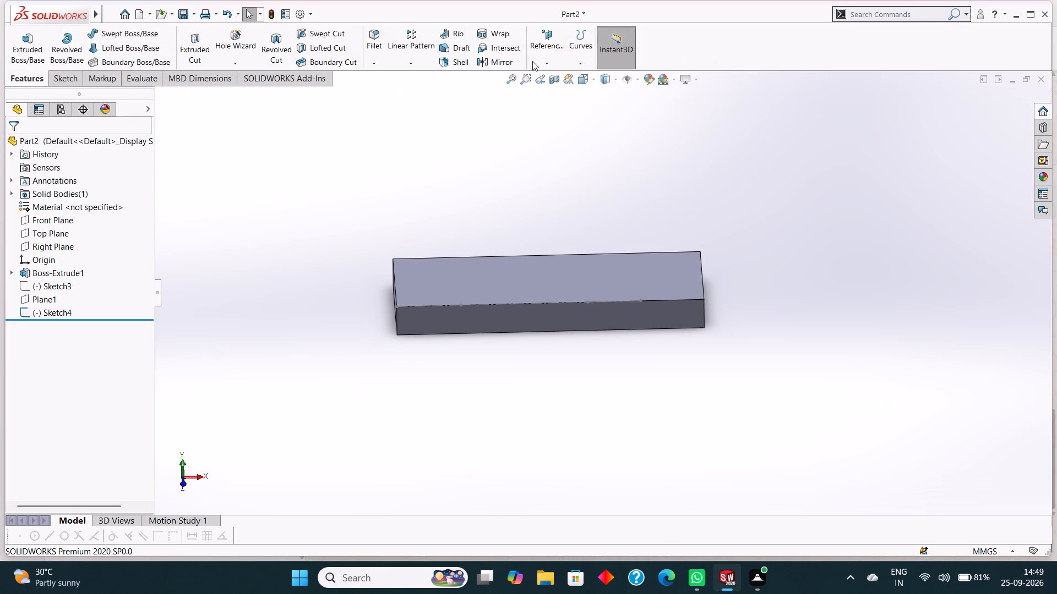
left_click(542, 59)
left_click(555, 75)
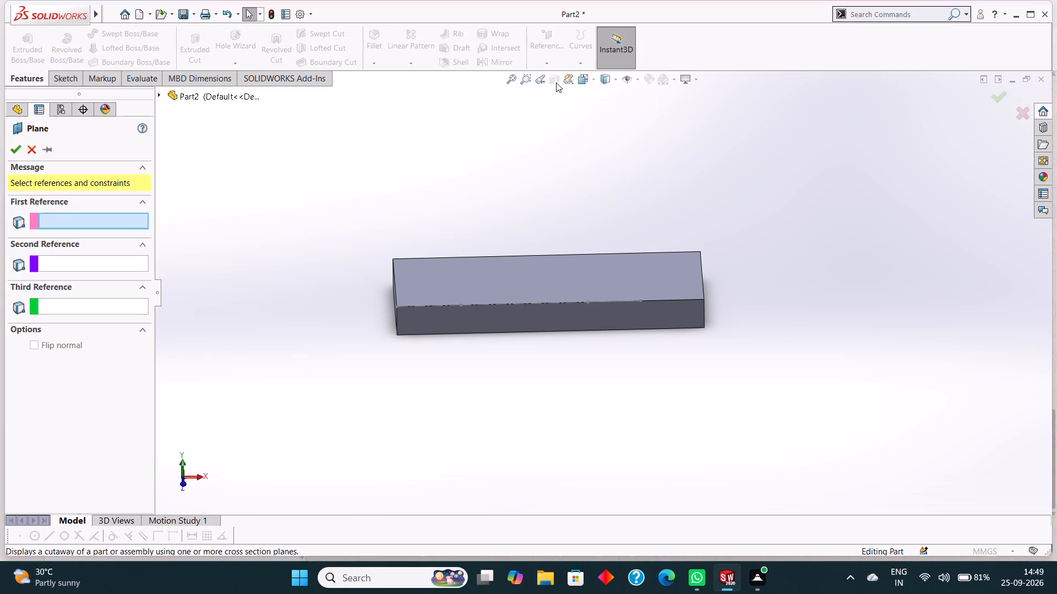
left_click(162, 92)
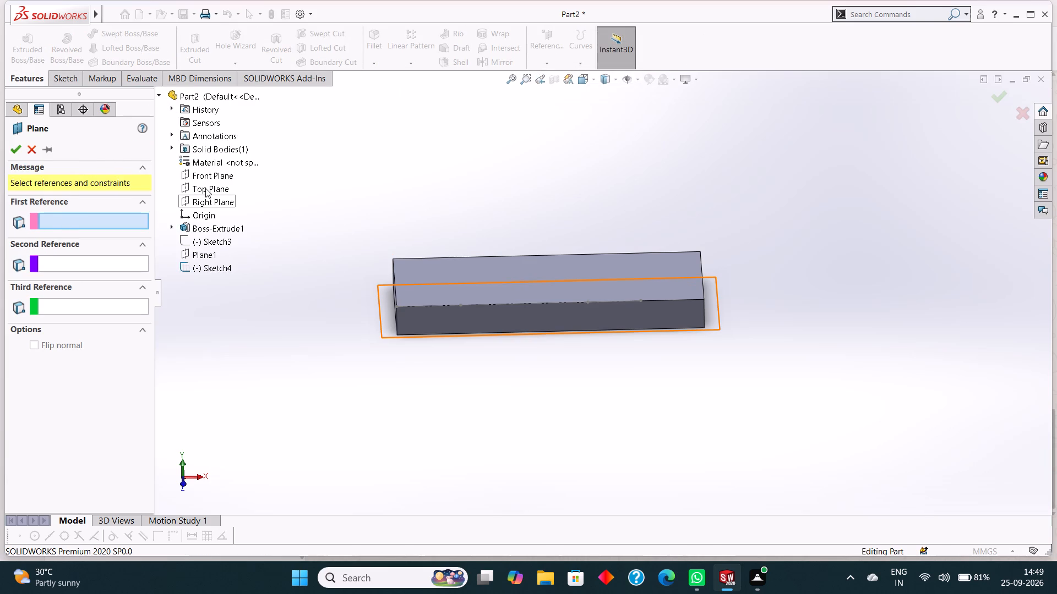
left_click(206, 178)
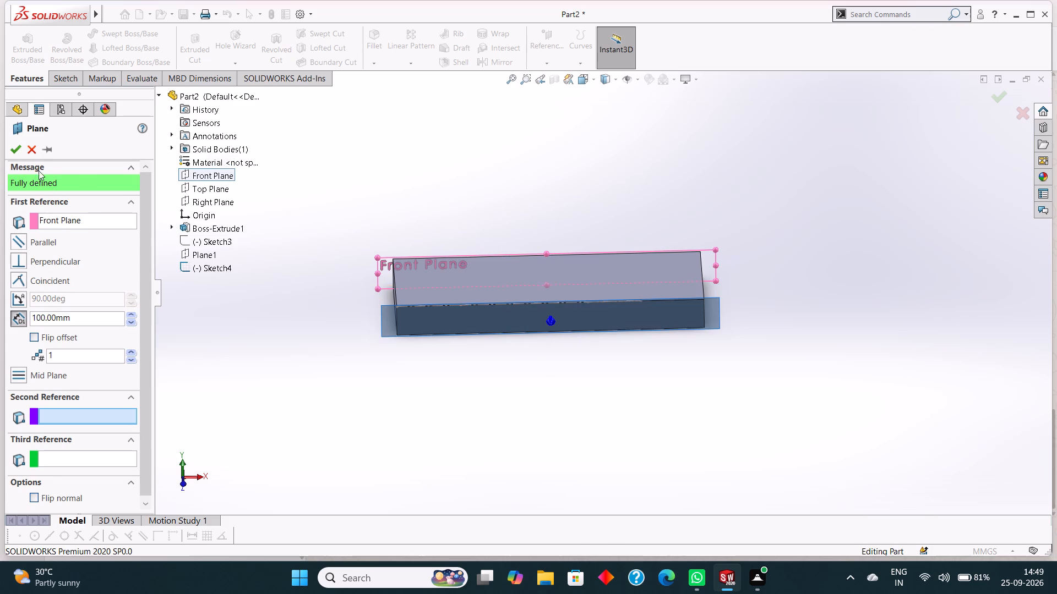
left_click(13, 149)
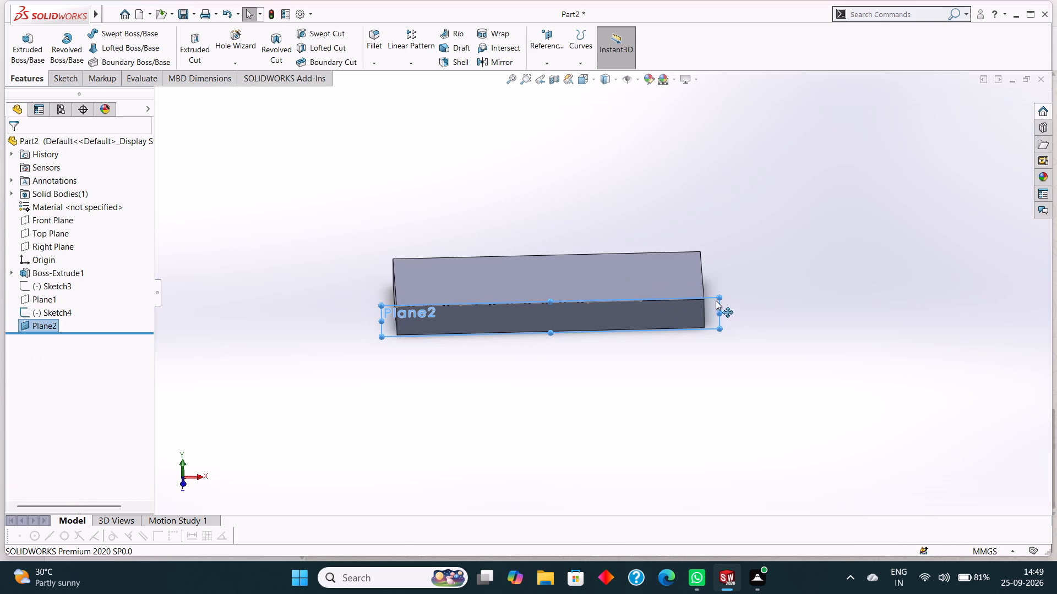
Start a new sketch on the base's front face, viewed square-on to the new offset plane.
left_click(713, 299)
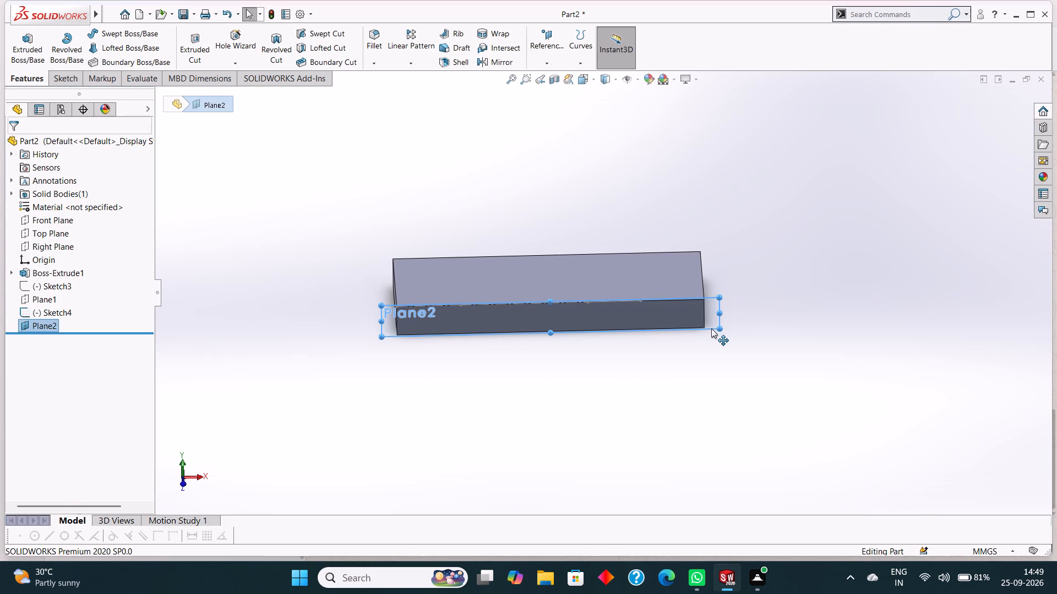
key("ctrl+8")
scroll(679, 264, "down", 2)
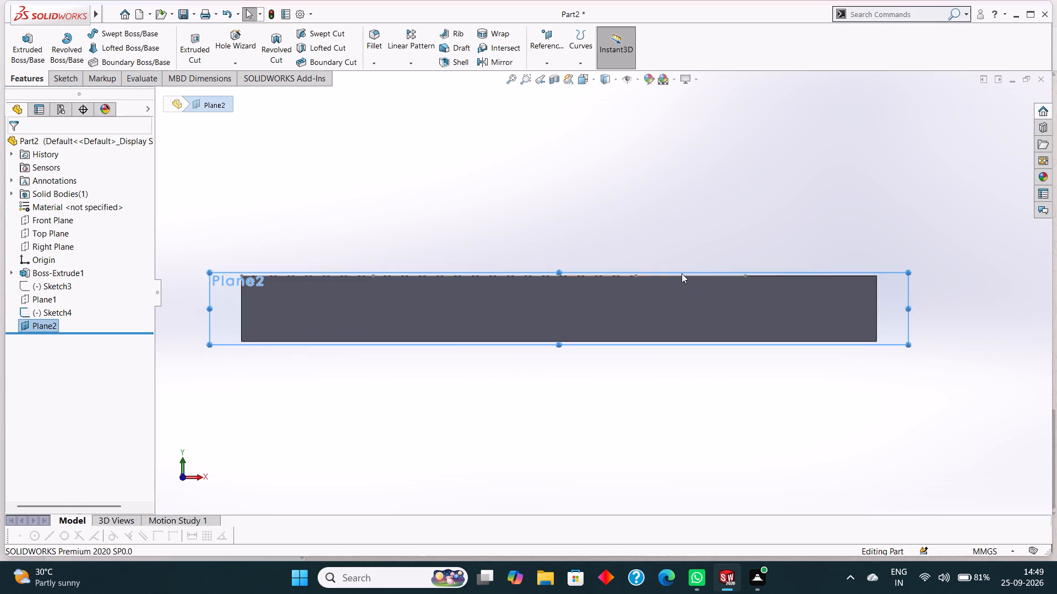
scroll(682, 282, "down", 1)
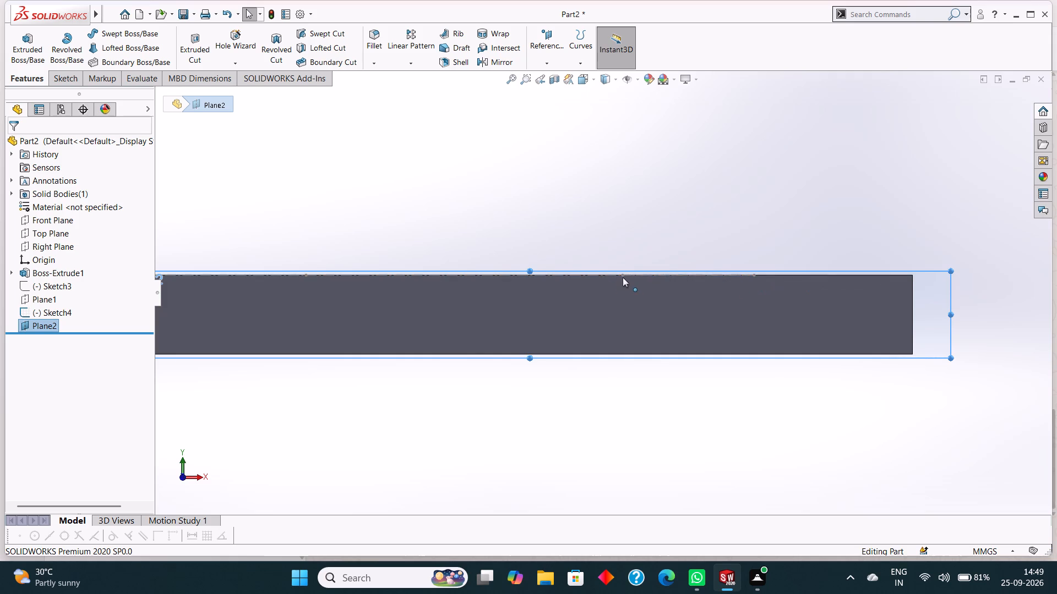
scroll(625, 277, "up", 3)
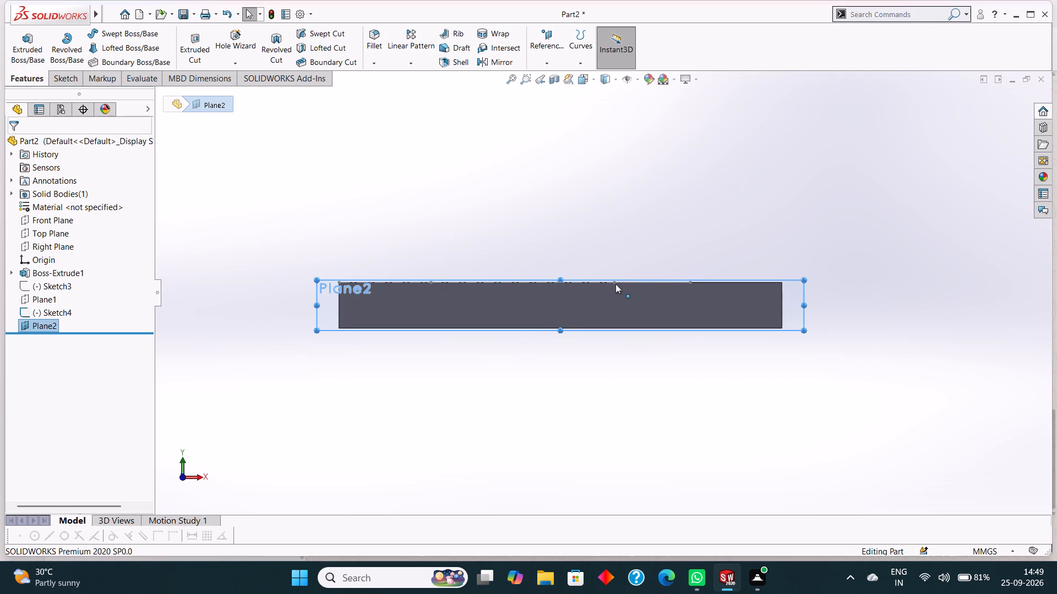
scroll(616, 284, "down", 2)
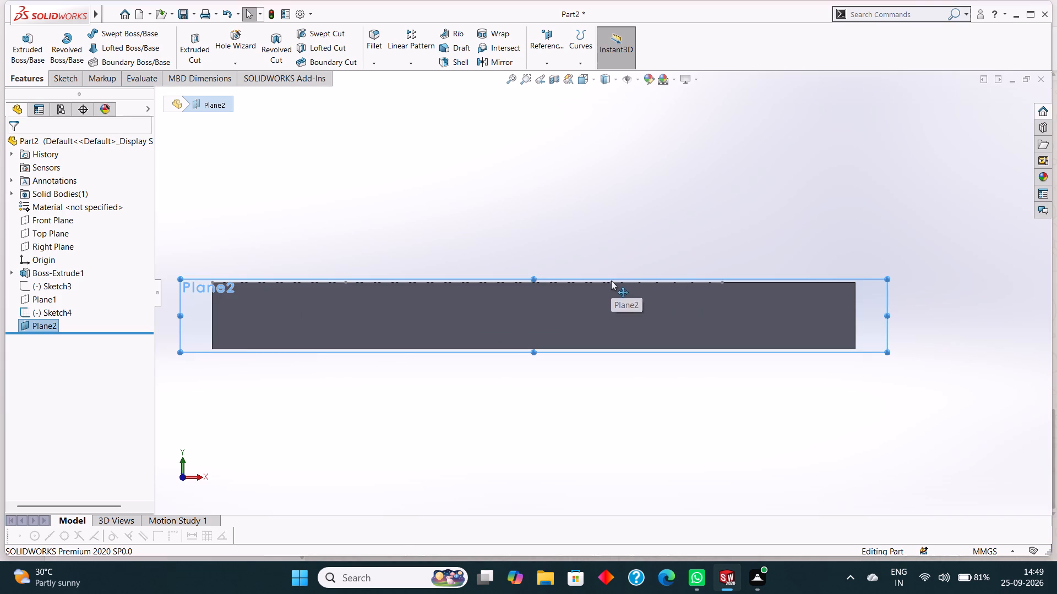
scroll(618, 281, "up", 2)
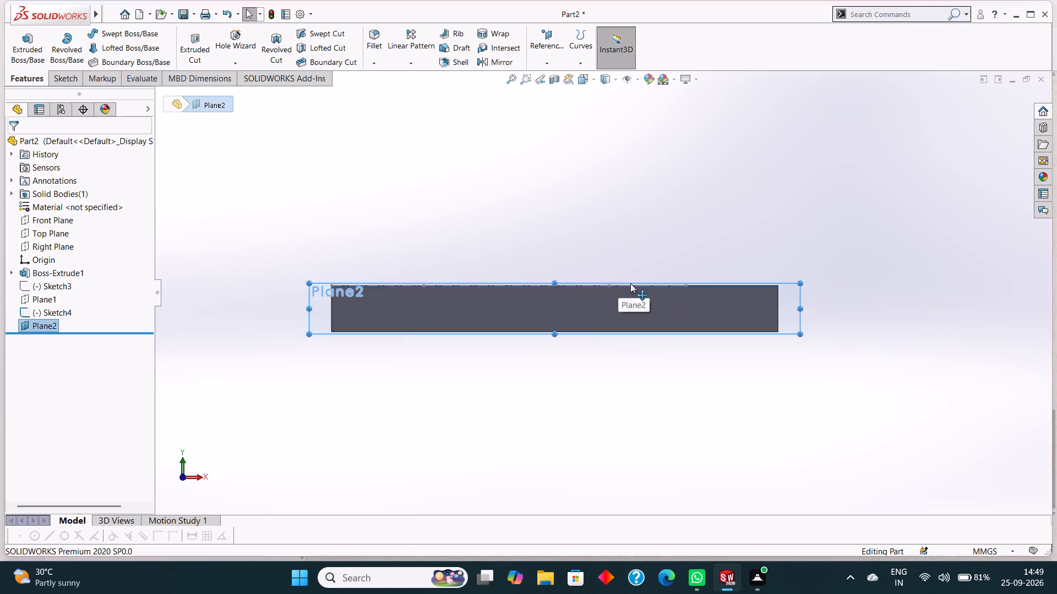
scroll(630, 283, "up", 1)
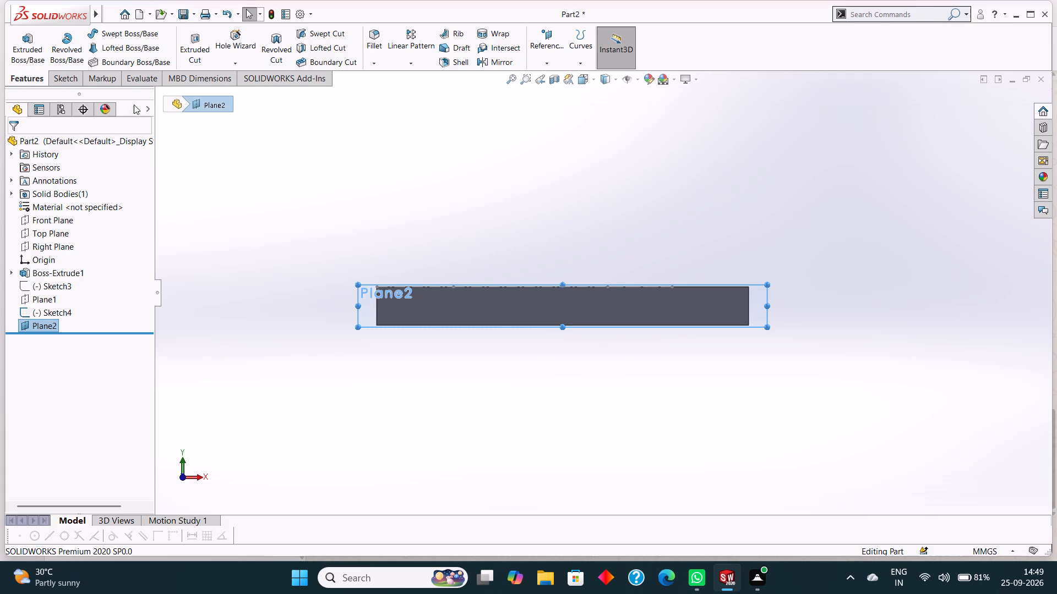
right_click(492, 295)
left_click(519, 279)
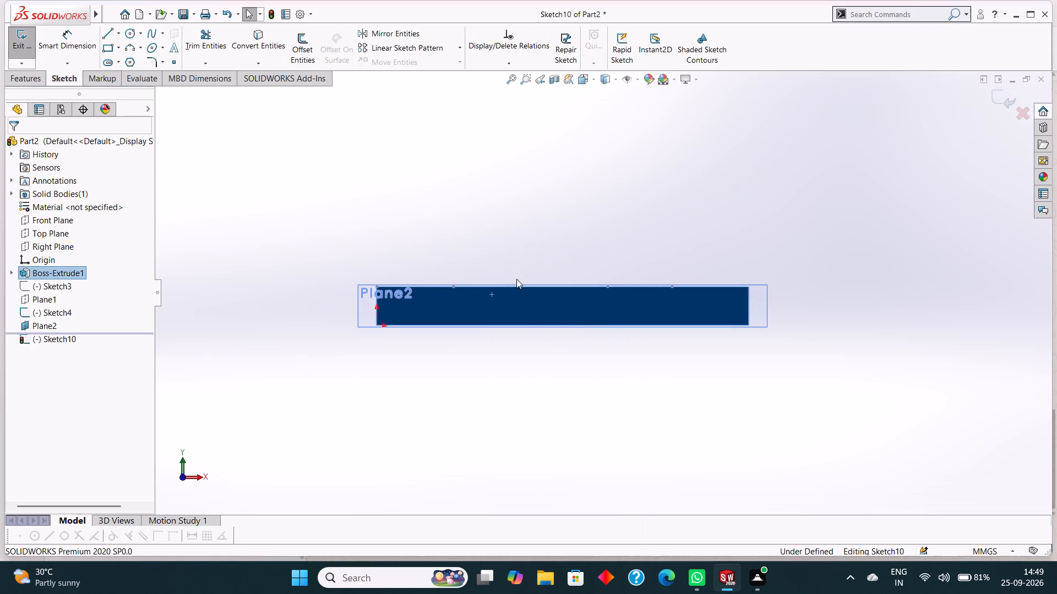
Draw a 205 mm horizontal centerline along the base's top edge from the corner above the origin.
left_click(121, 31)
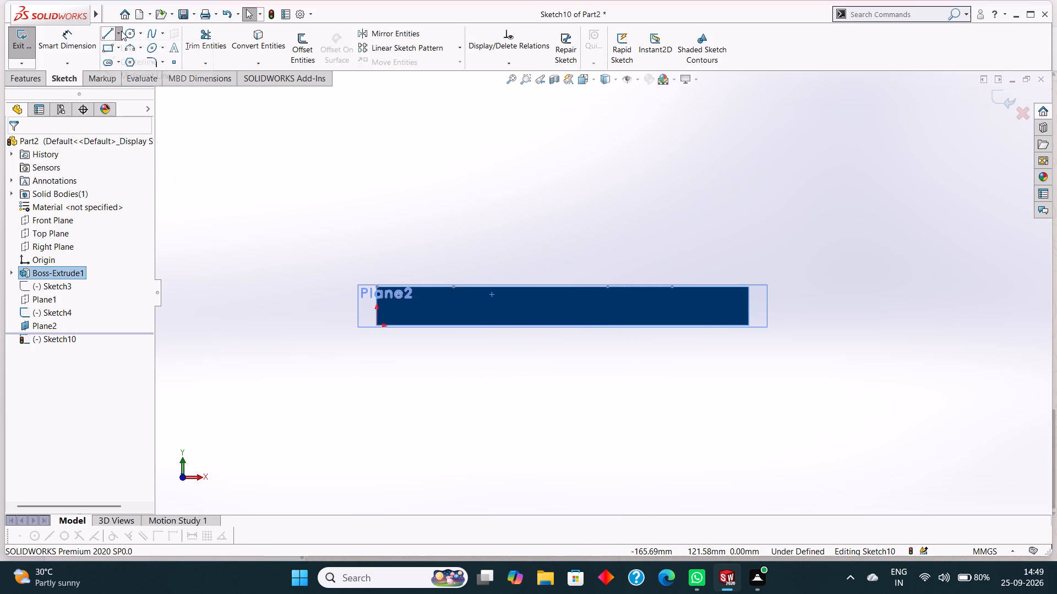
left_click(127, 59)
scroll(367, 304, "down", 3)
scroll(478, 290, "down", 2)
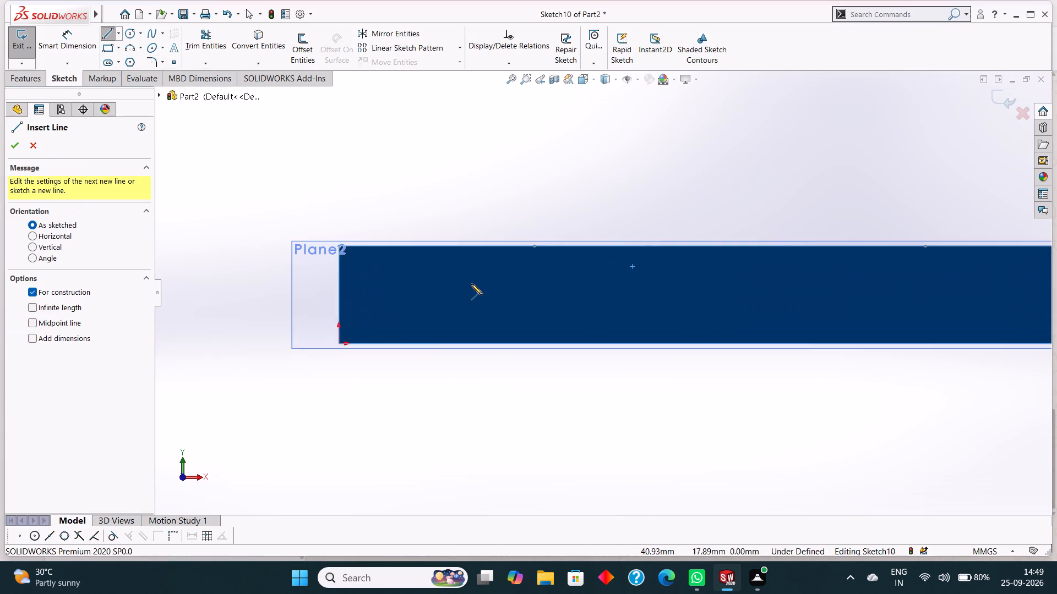
left_click(337, 245)
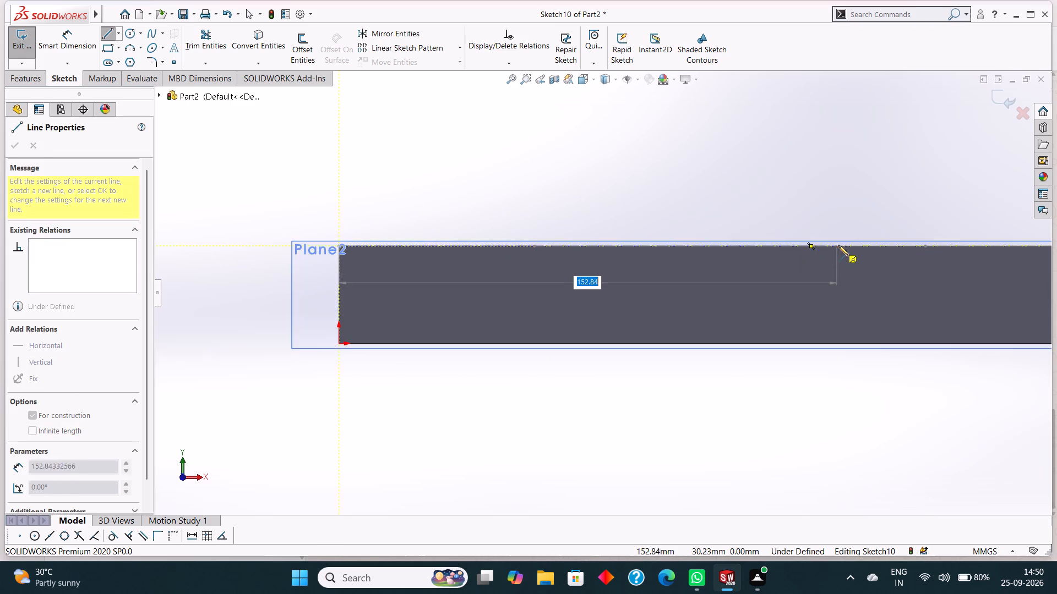
scroll(920, 246, "up", 1)
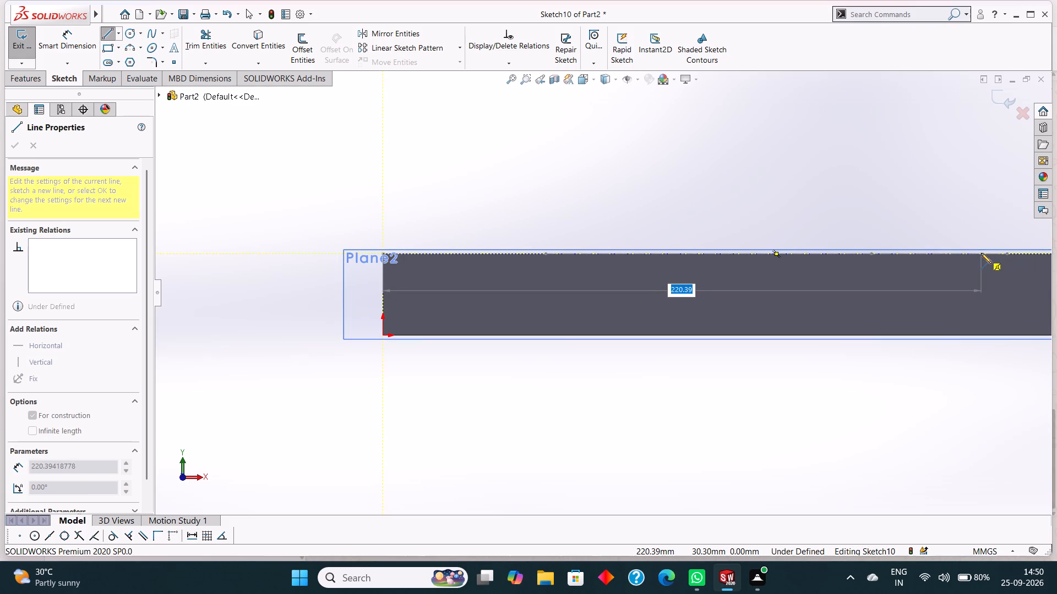
type("205")
key("Return")
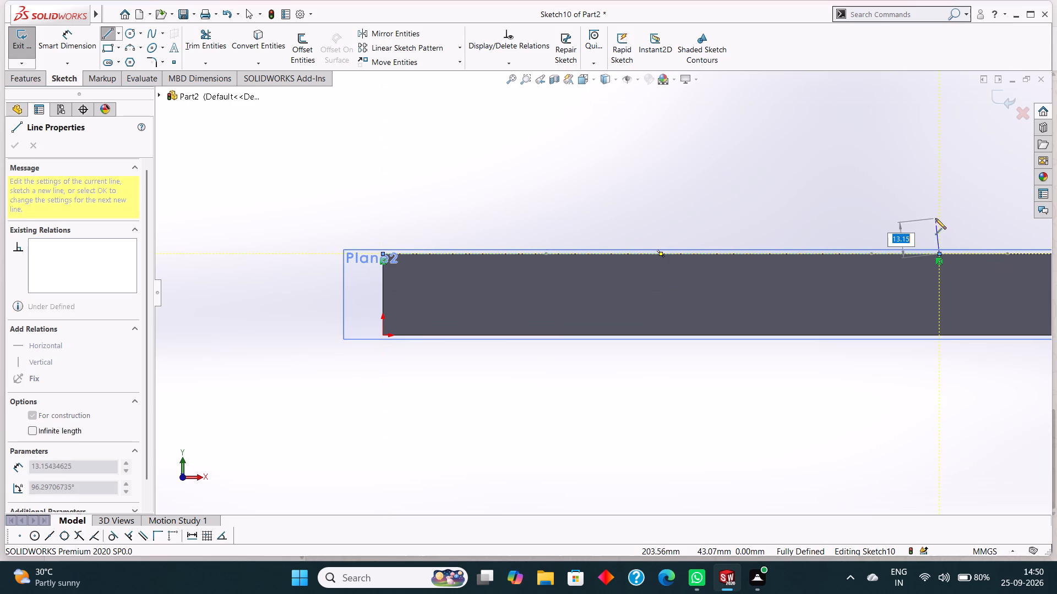
Continue with a 70 mm vertical centerline upward from the end of the 205 mm centerline.
scroll(940, 221, "down", 3)
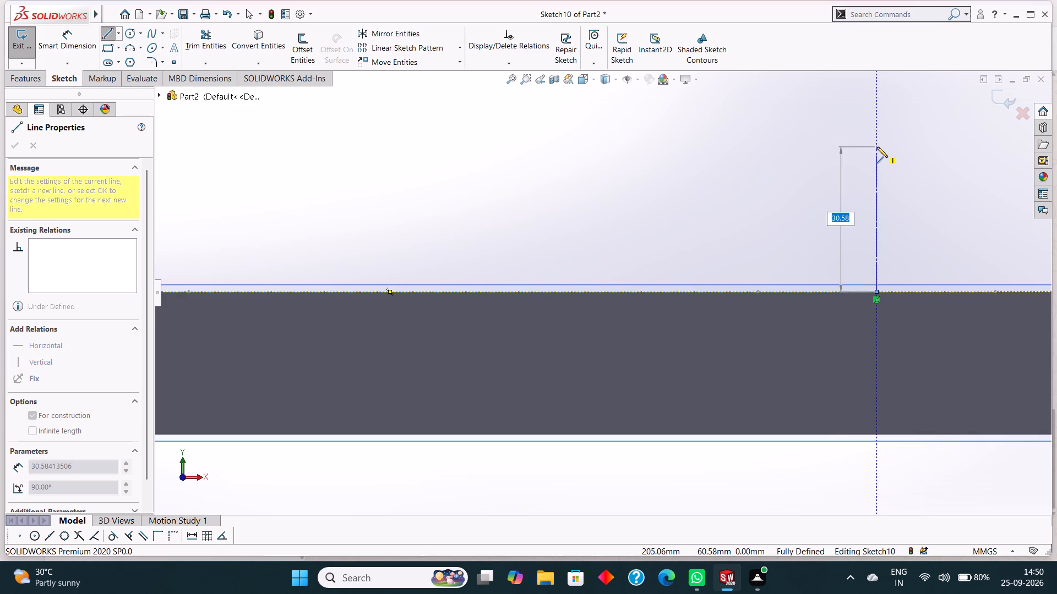
key("7")
key("0")
key("Return")
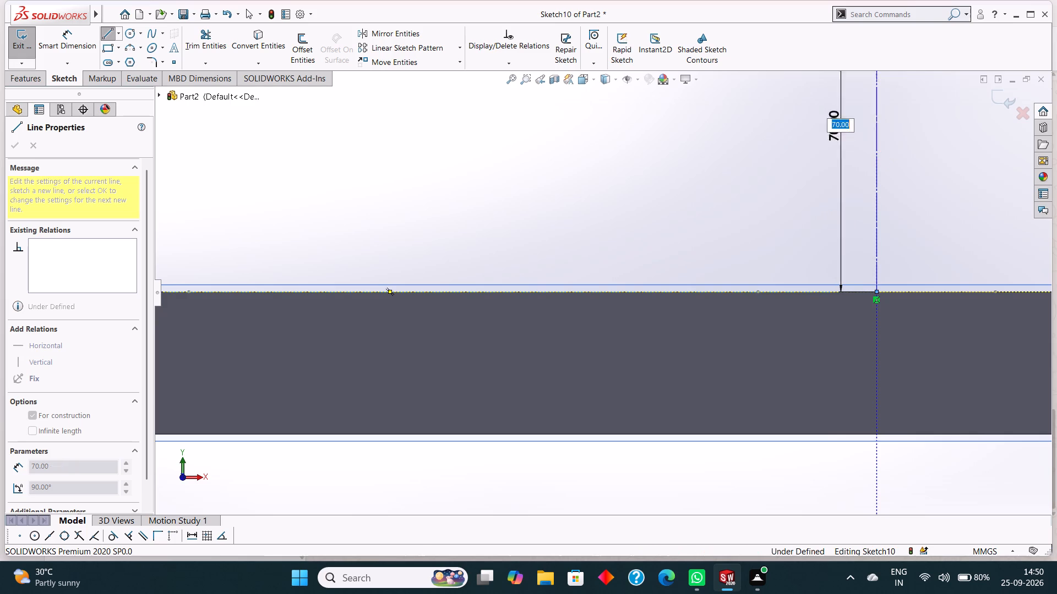
scroll(878, 143, "up", 2)
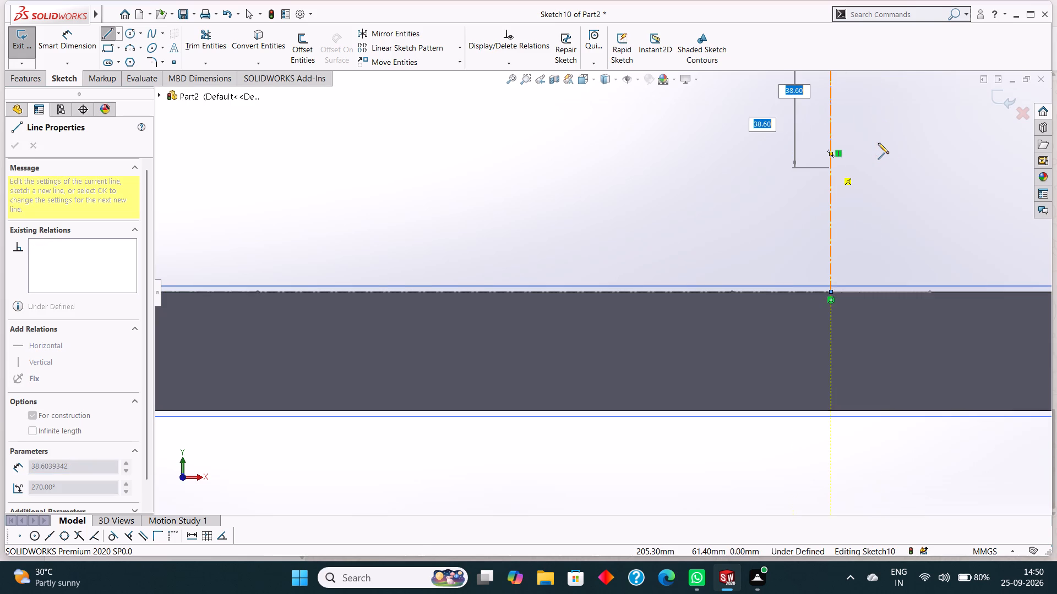
scroll(878, 143, "up", 2)
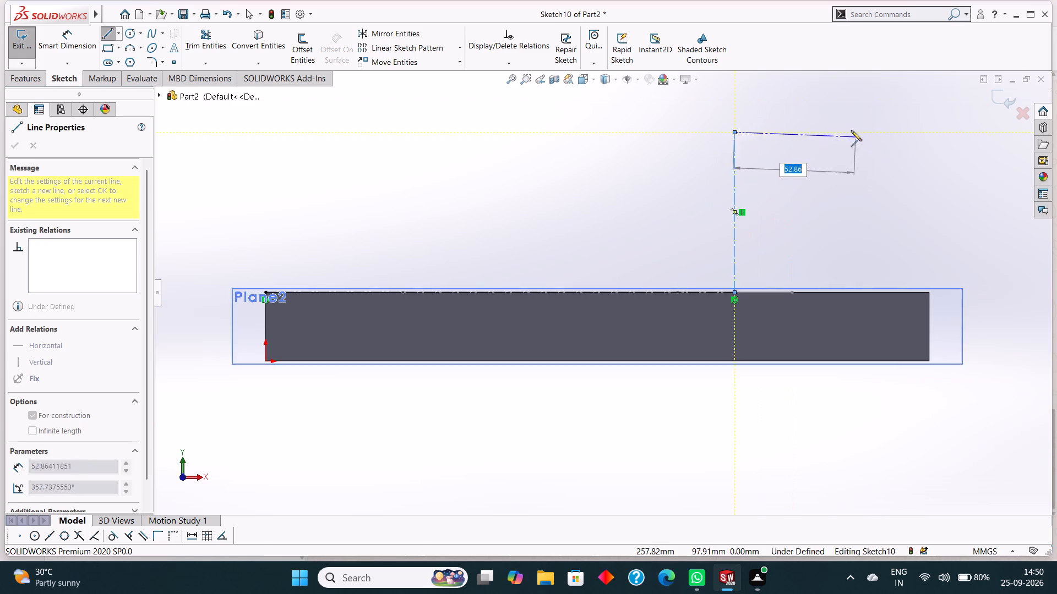
right_click(851, 129)
left_click(882, 133)
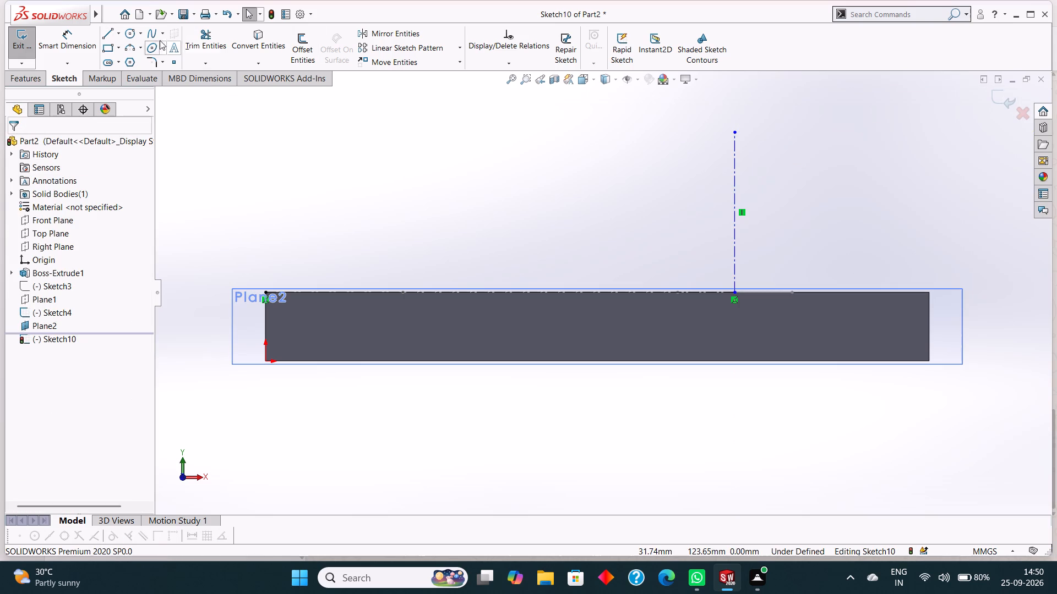
Draw two concentric circles of 30 mm and 25 mm radius centred on the upper end of the vertical centerline.
left_click(143, 31)
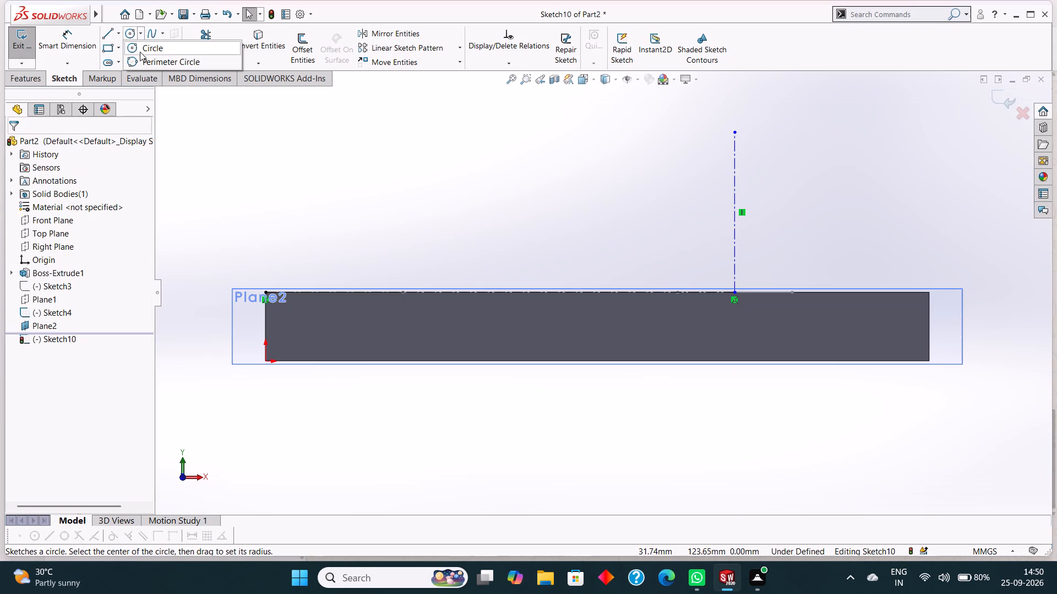
left_click(141, 49)
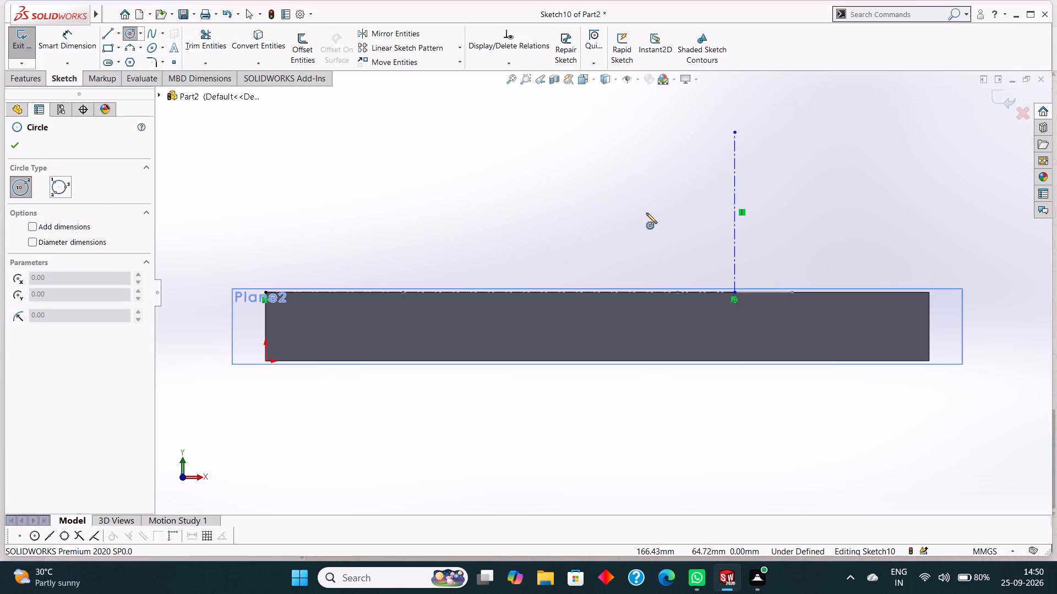
left_click(737, 134)
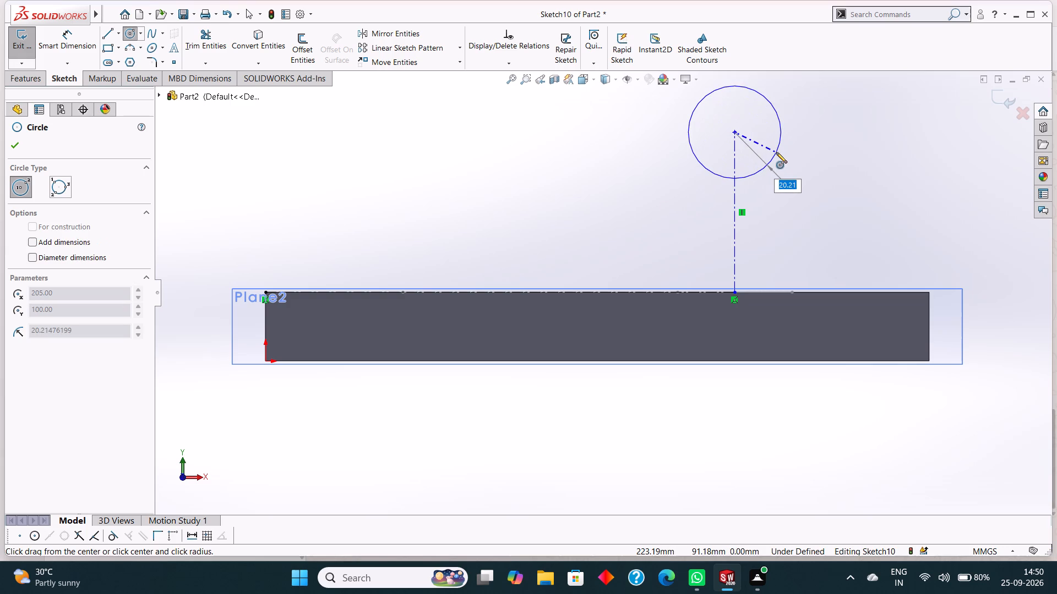
type("30")
key("Return")
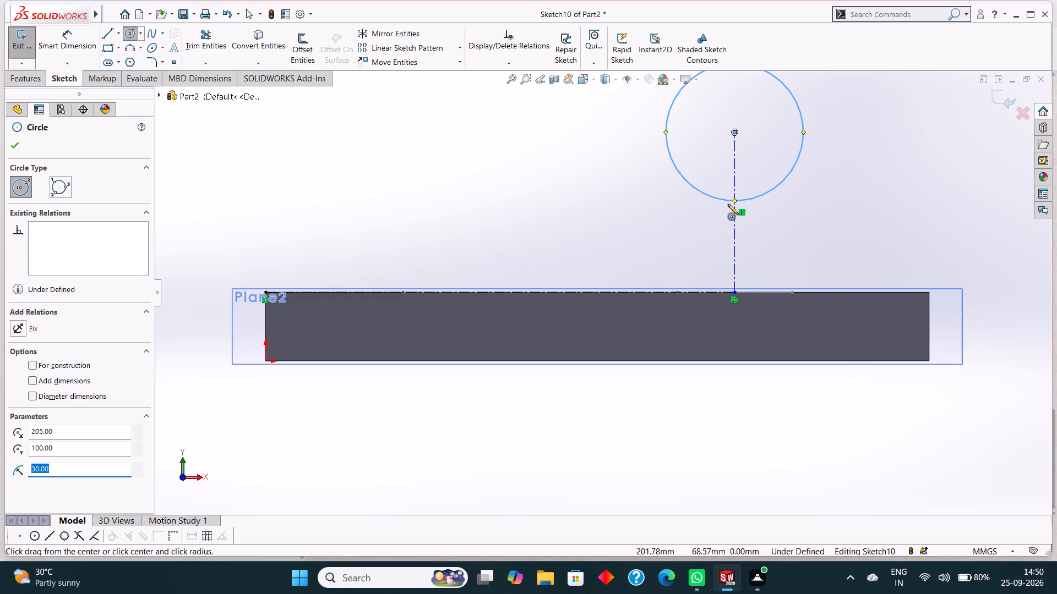
scroll(729, 185, "up", 2)
left_click(695, 179)
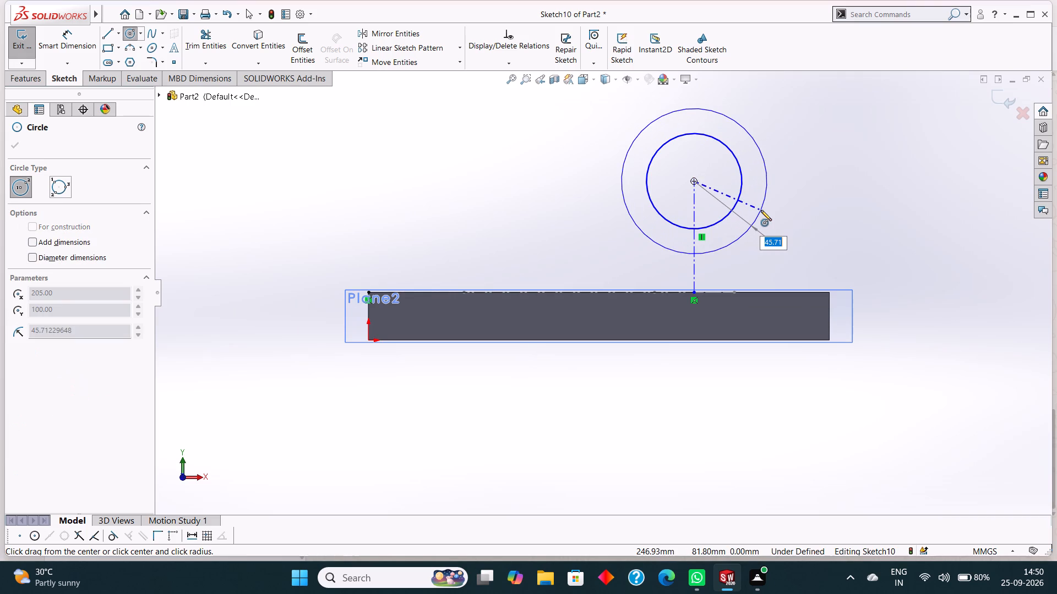
type("25")
key("Return")
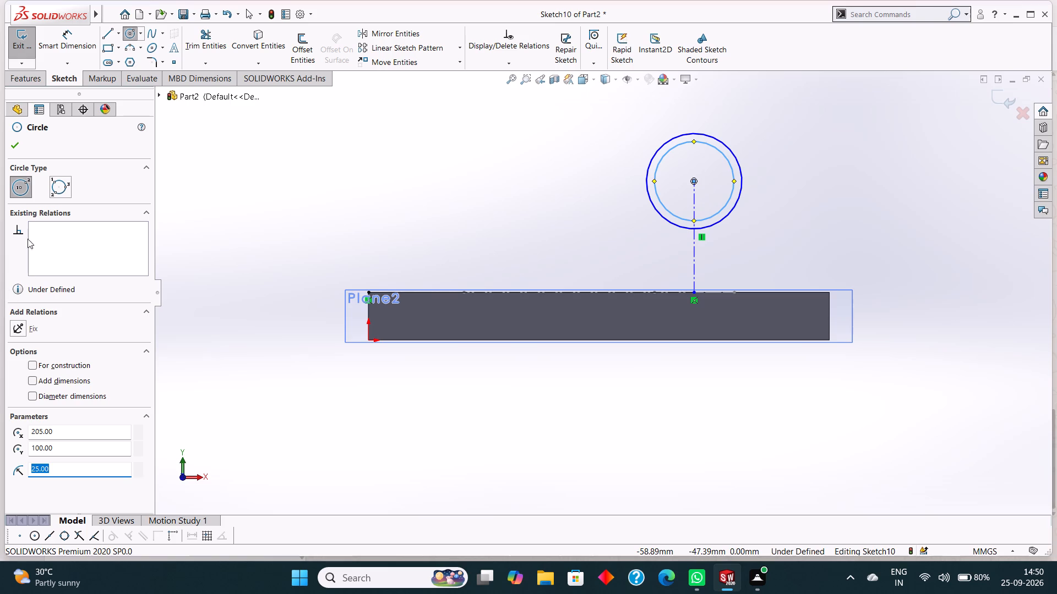
left_click(12, 147)
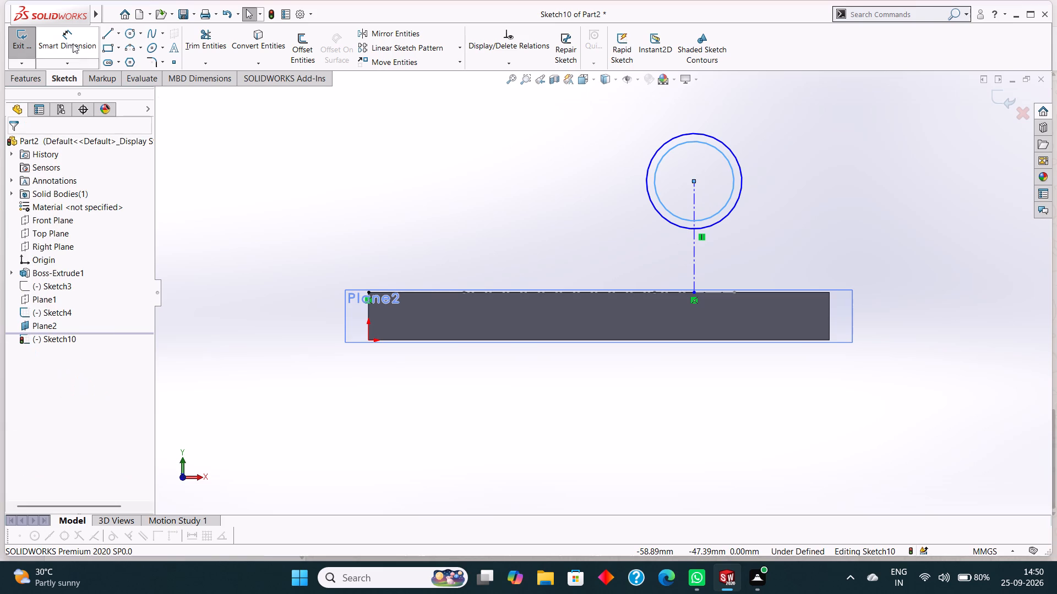
Dimension the outer circle to a diameter of 100 mm.
left_click(73, 42)
left_click(724, 140)
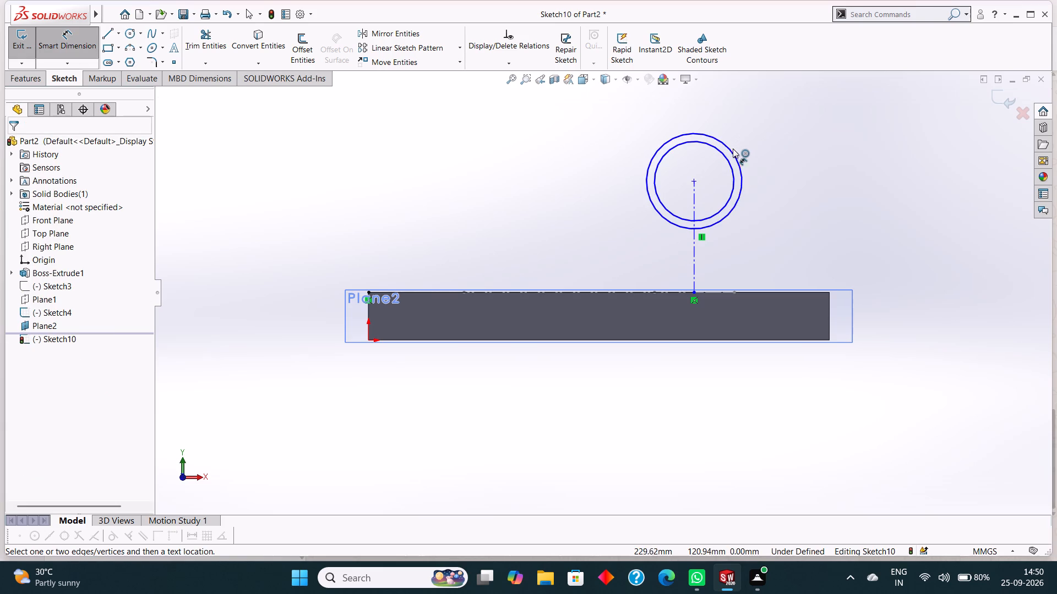
left_click(732, 148)
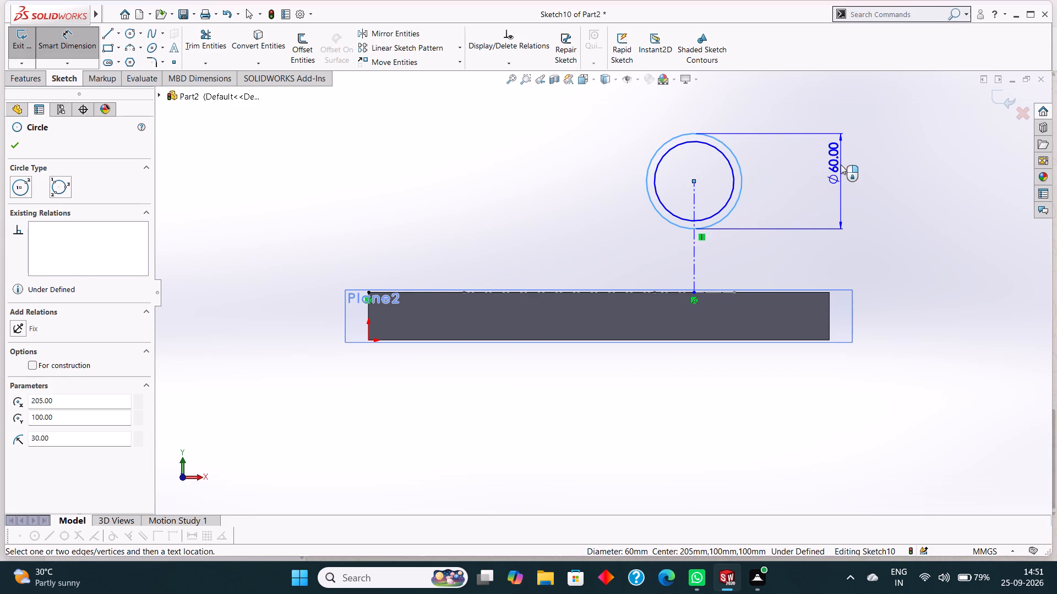
left_click(841, 164)
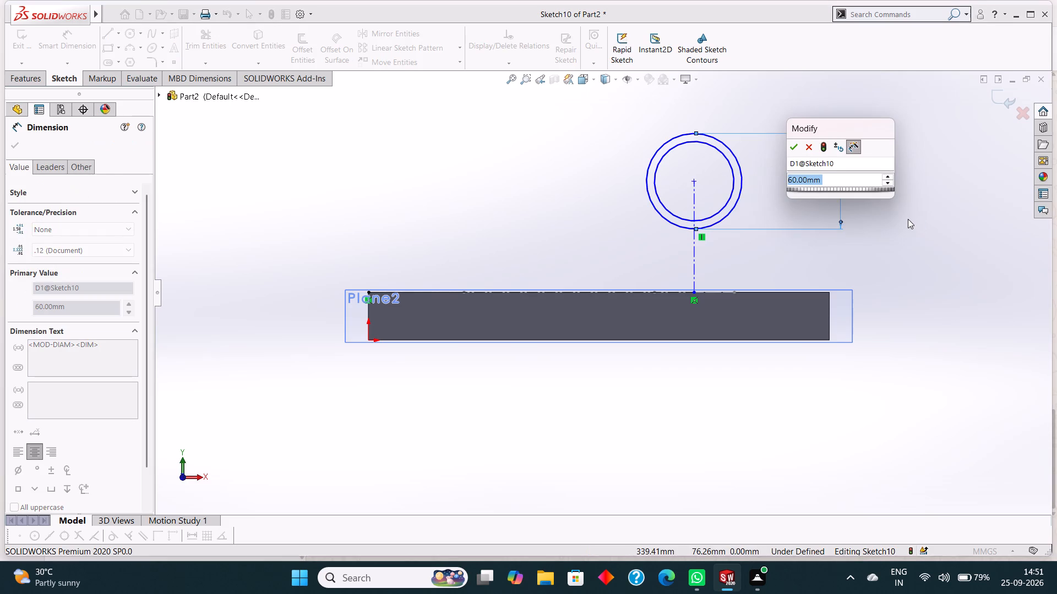
type("100")
key("Return")
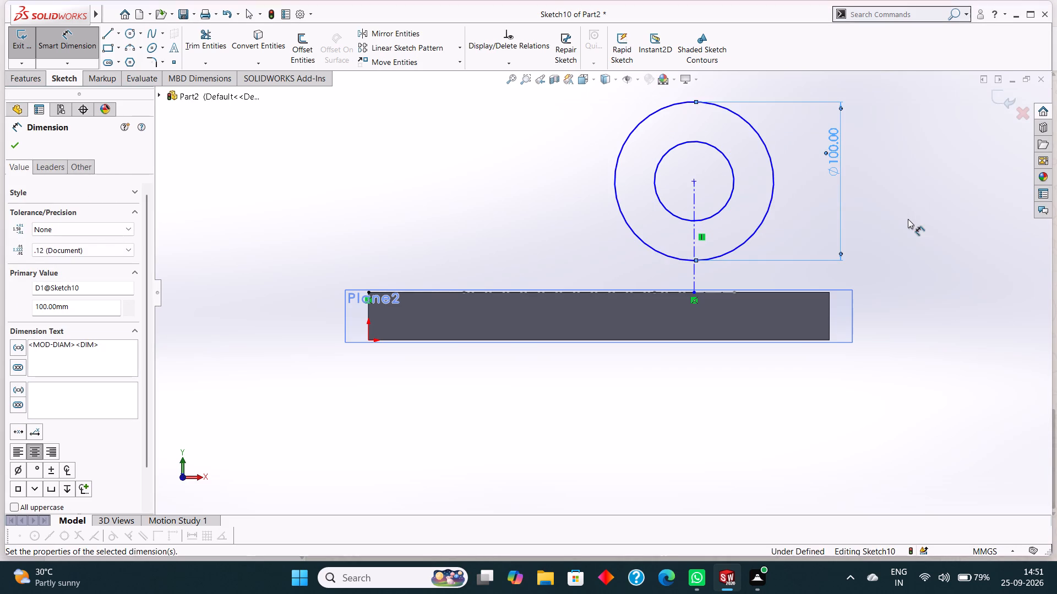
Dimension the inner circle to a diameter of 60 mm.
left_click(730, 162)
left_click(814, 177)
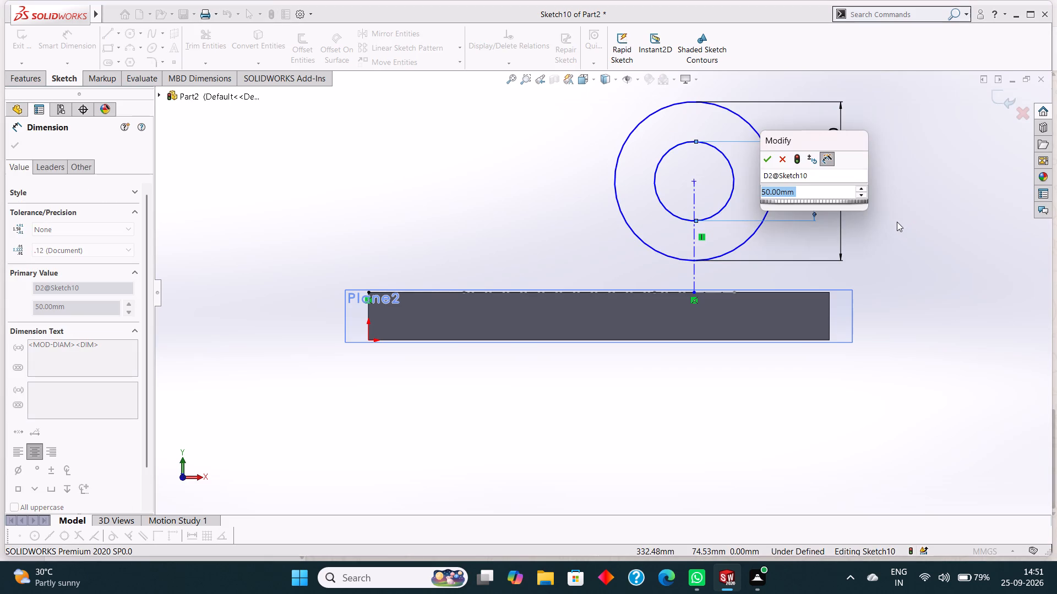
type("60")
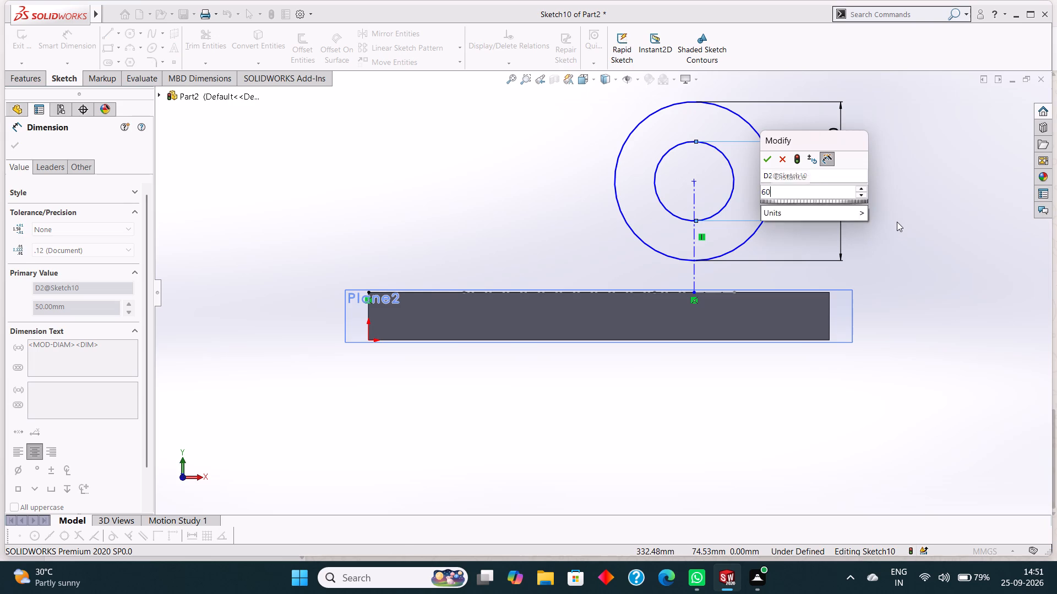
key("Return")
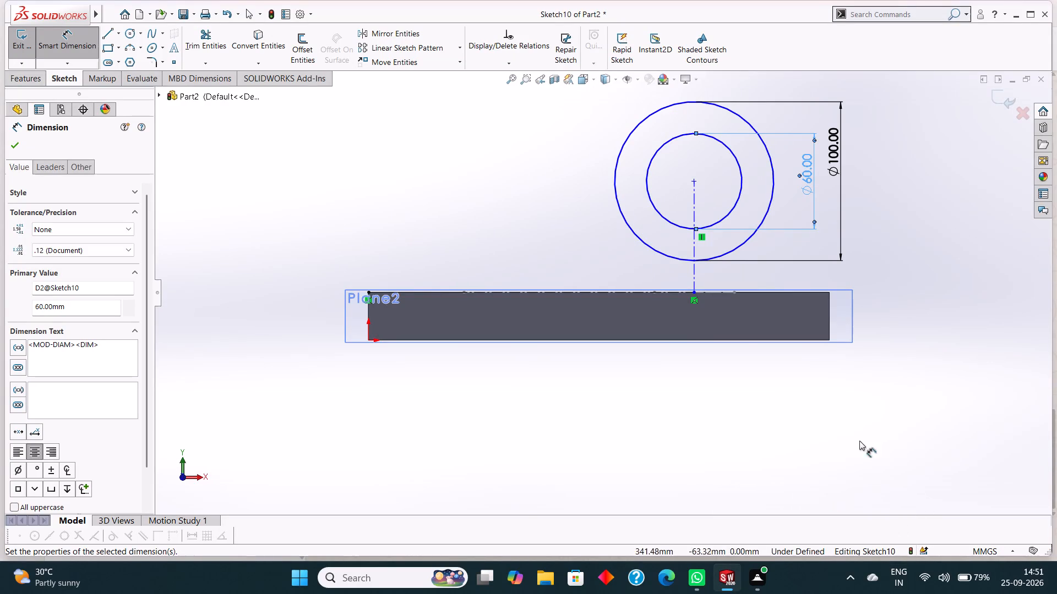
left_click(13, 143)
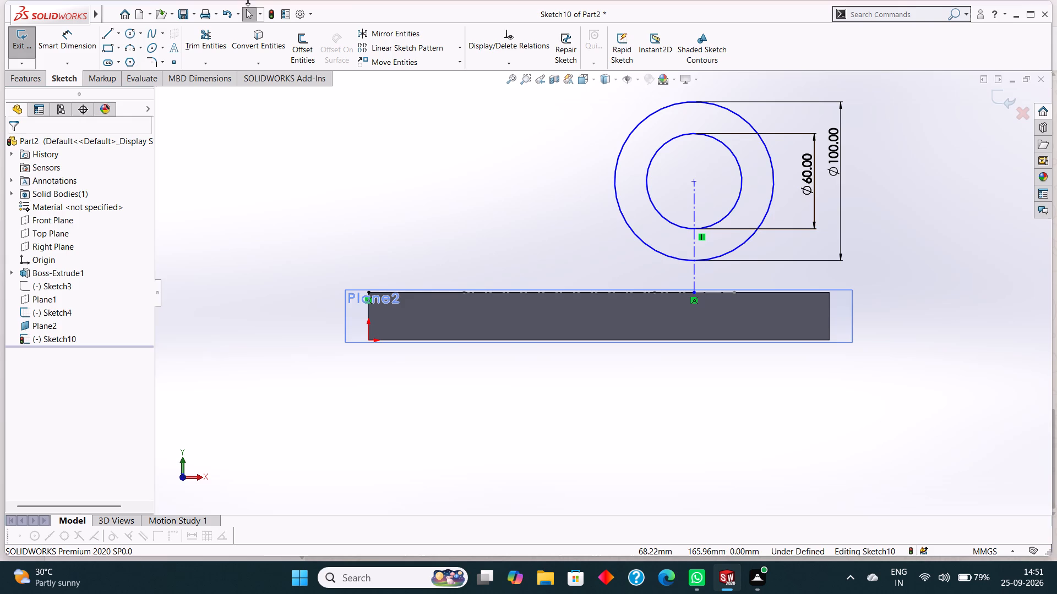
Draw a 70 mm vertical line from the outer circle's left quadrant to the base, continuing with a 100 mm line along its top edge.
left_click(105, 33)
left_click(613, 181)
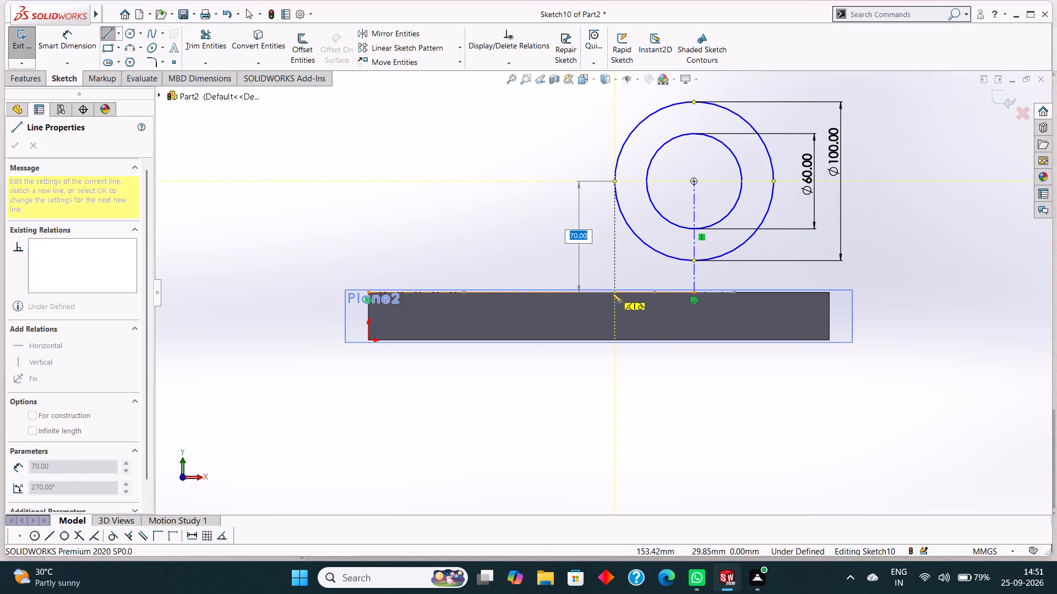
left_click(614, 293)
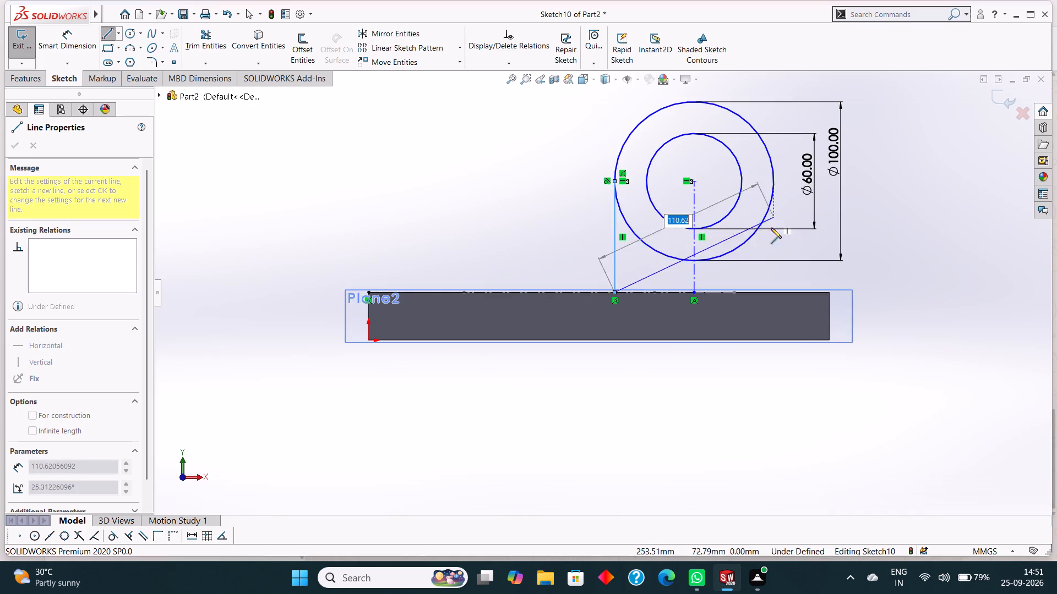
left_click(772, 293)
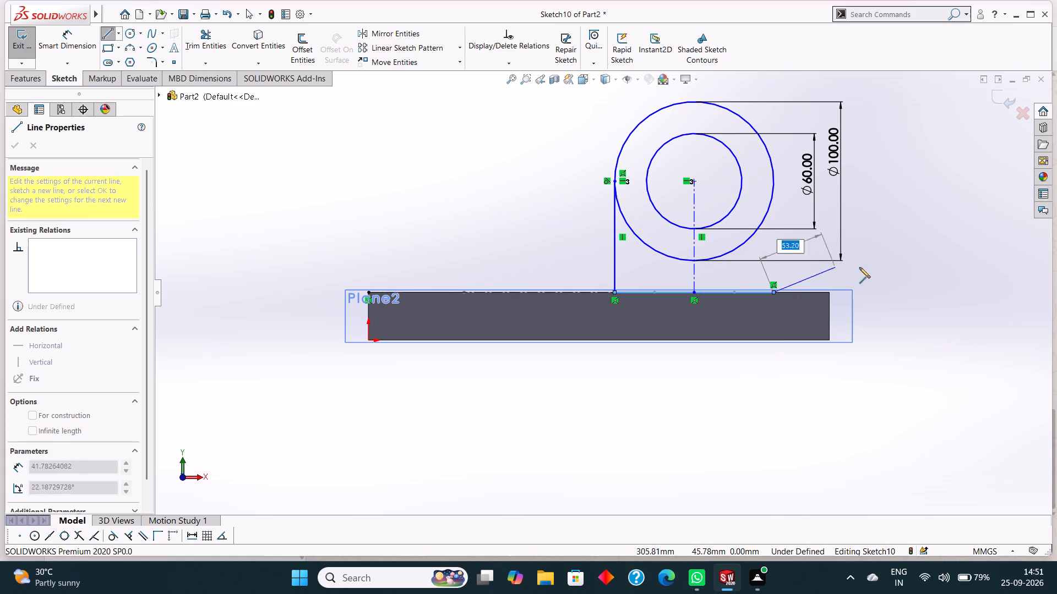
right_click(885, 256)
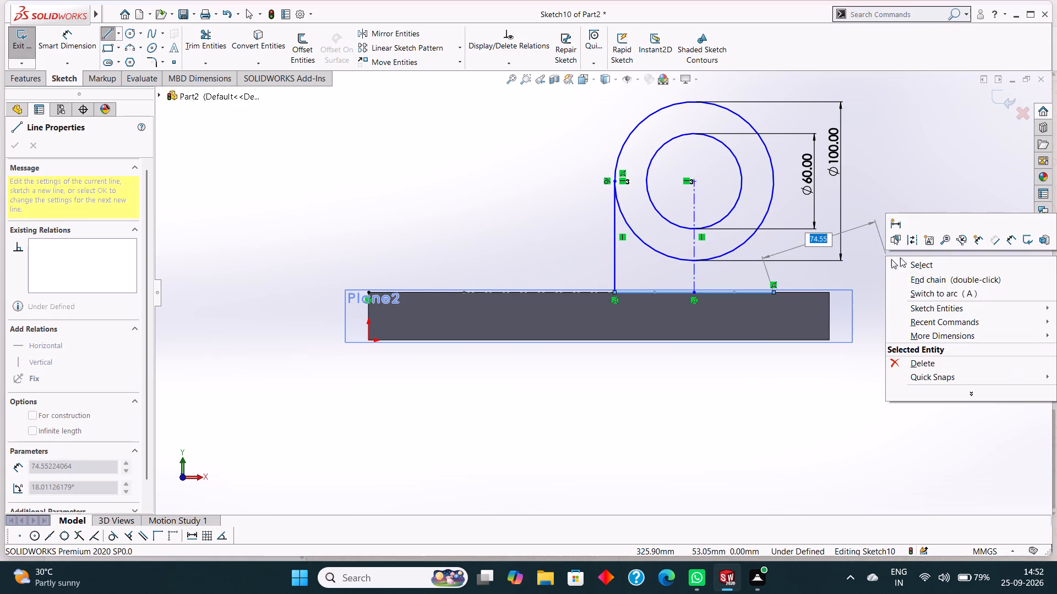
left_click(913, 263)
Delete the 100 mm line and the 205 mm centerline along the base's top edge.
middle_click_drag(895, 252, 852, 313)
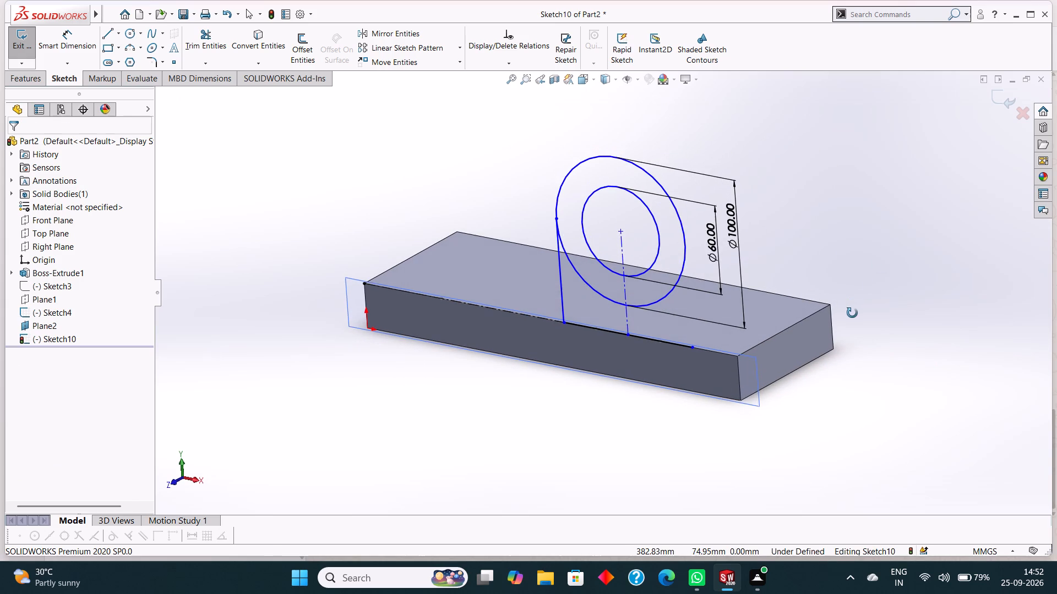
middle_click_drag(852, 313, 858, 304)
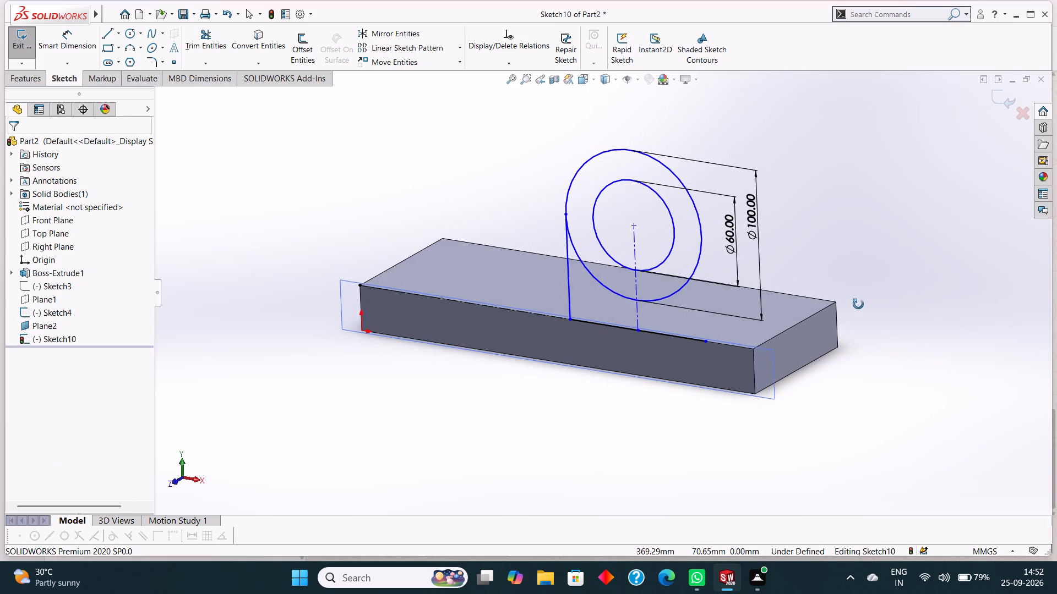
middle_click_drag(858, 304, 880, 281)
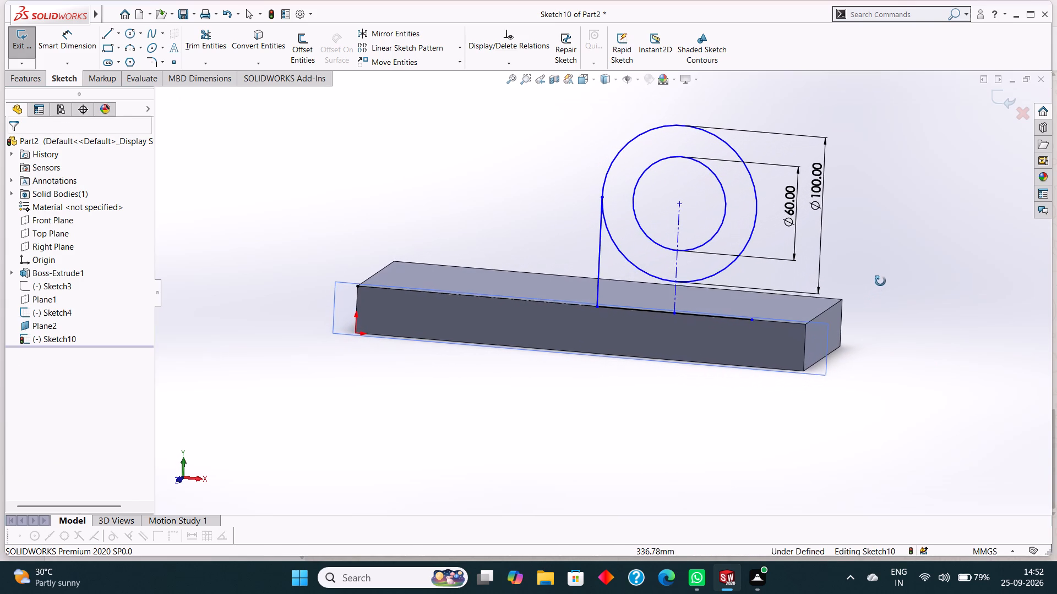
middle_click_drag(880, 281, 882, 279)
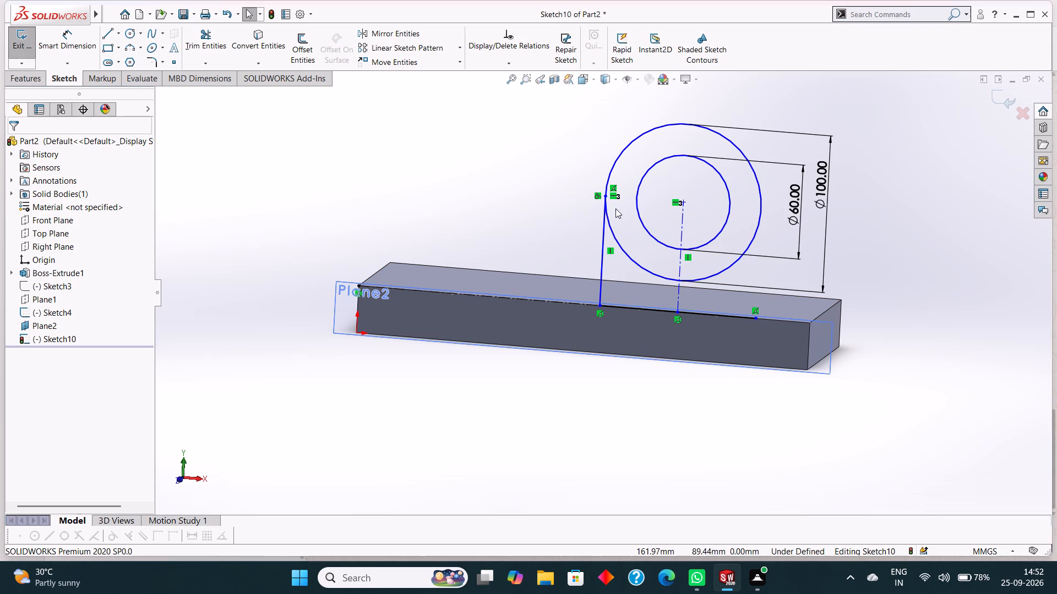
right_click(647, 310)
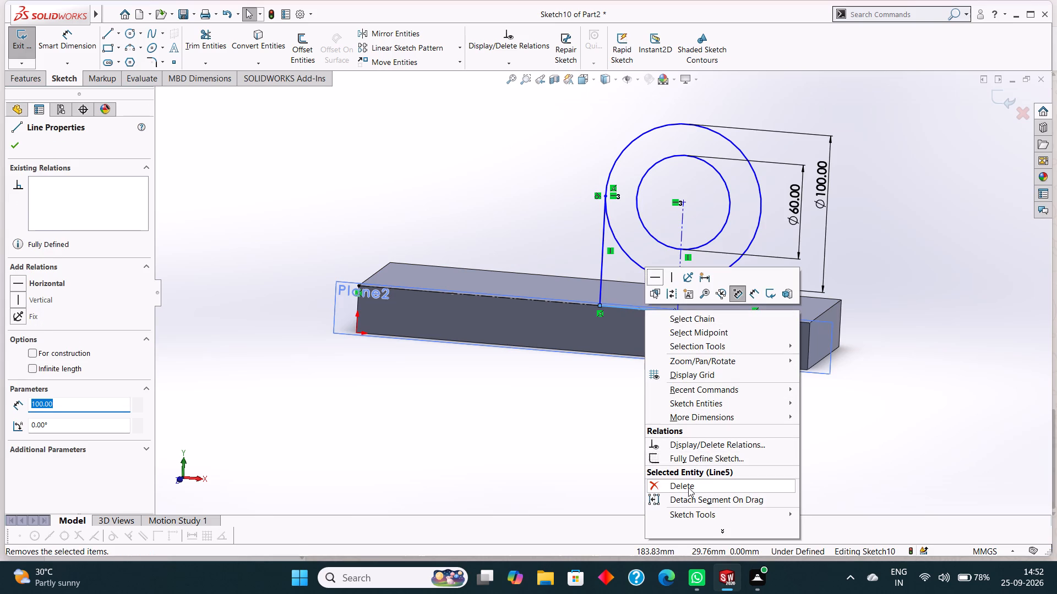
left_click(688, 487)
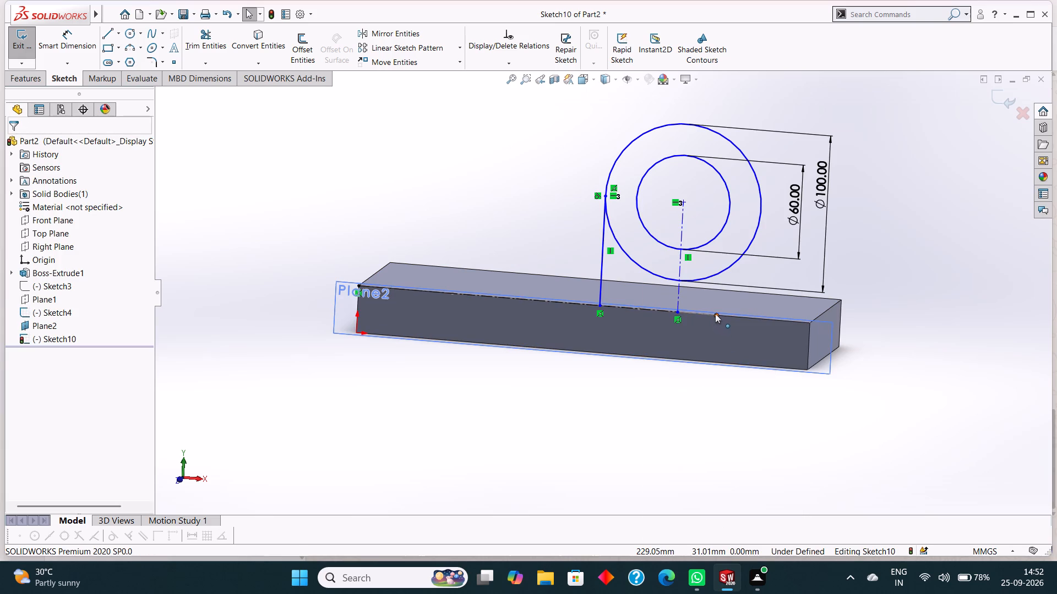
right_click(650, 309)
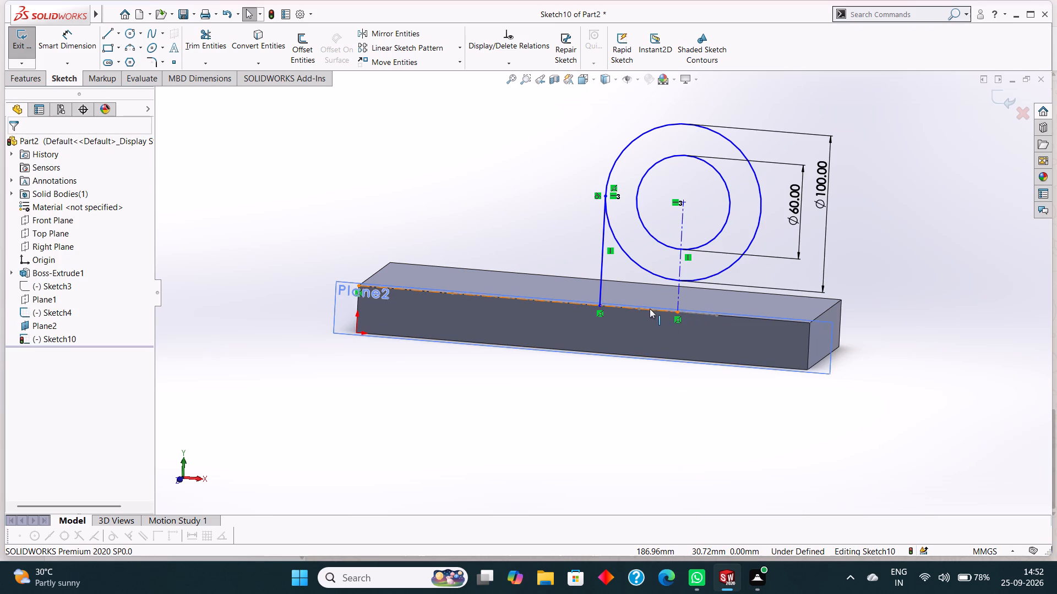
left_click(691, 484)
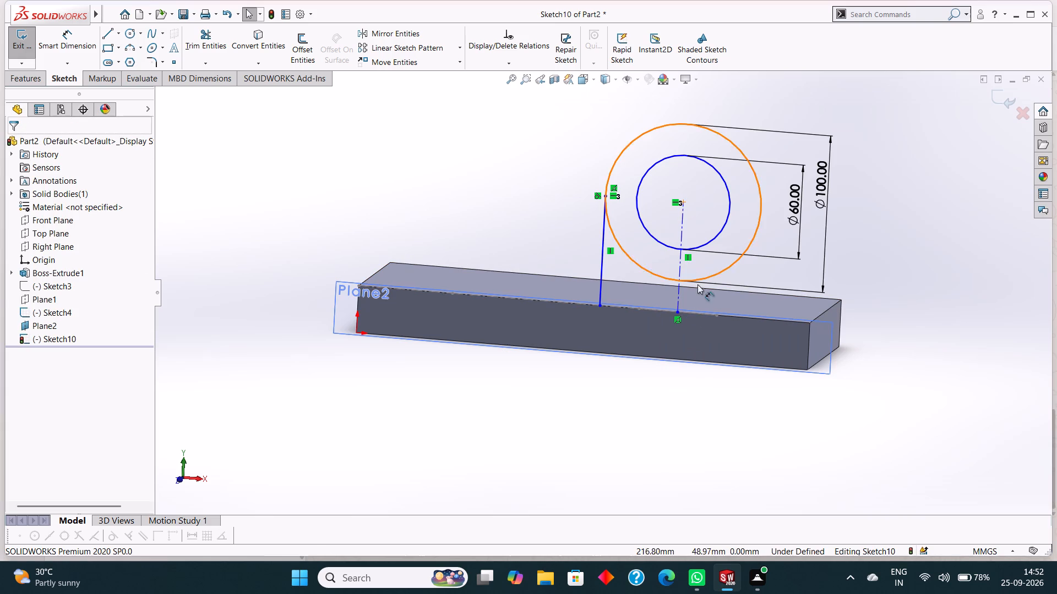
Undo the upright's sketch edits back to the 205 mm centerline, removing the lines, dimensions, both circles and the vertical centerline.
key("ctrl+z")
key("ctrl+z")
key("ctrl+z")
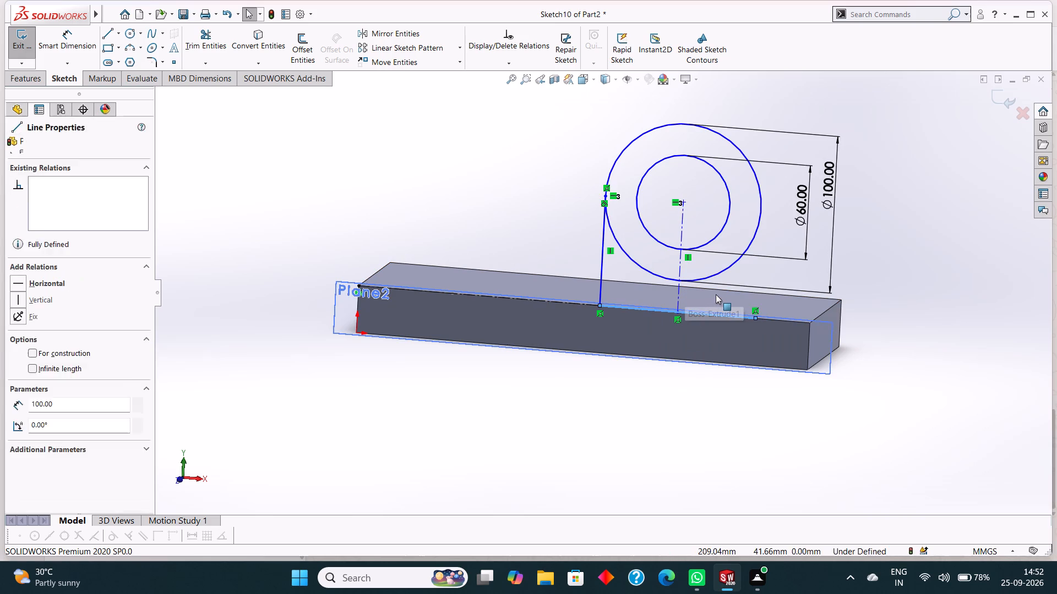
key("ctrl+z")
key("ctrl+z")
key("ctrl+z")
key("ctrl+z")
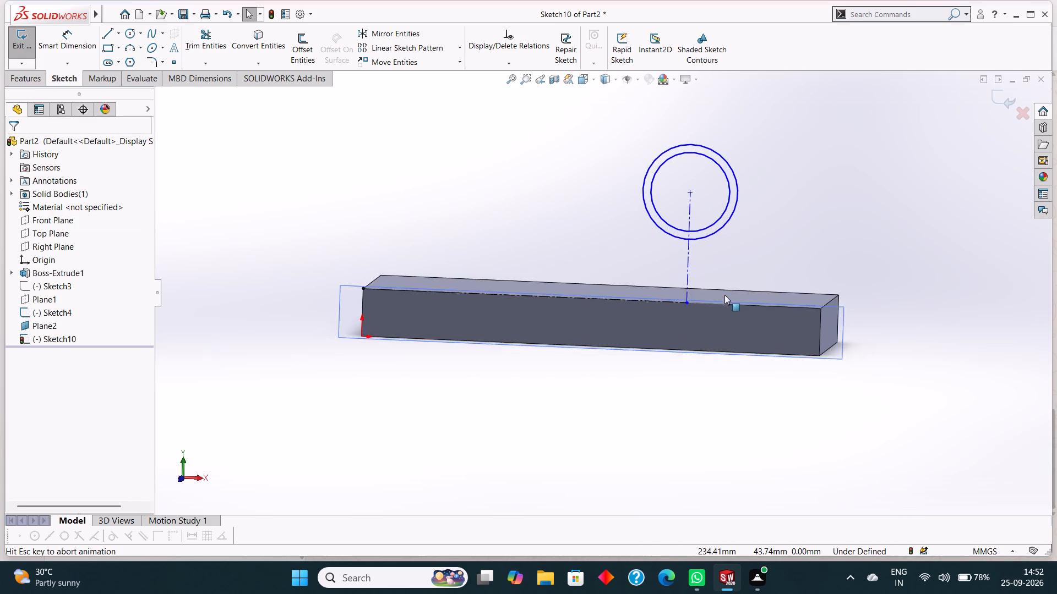
key("ctrl+z")
key("ctrl+z")
key("ctrl+z")
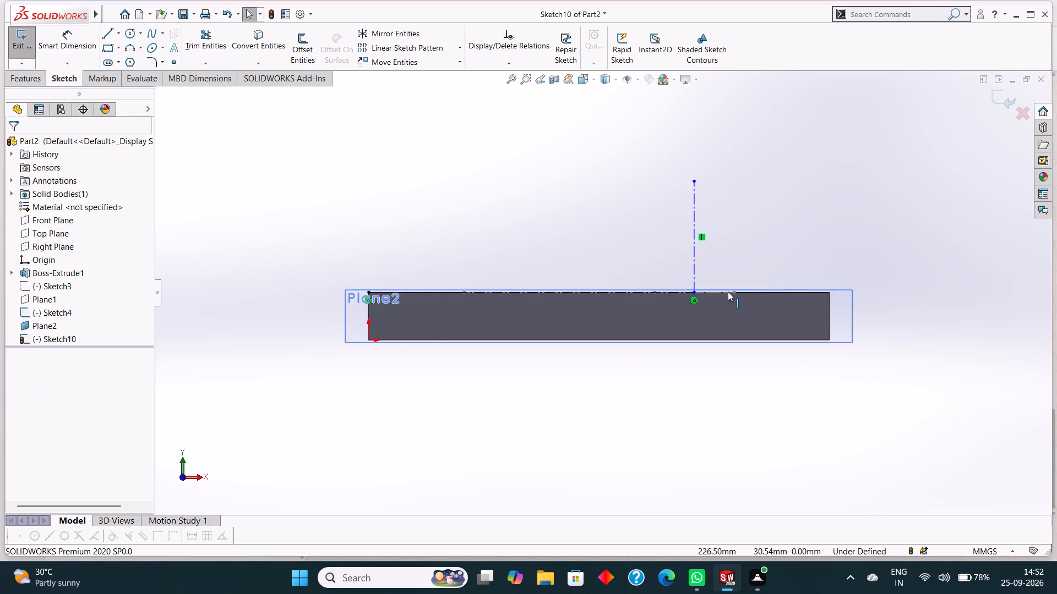
key("ctrl+z")
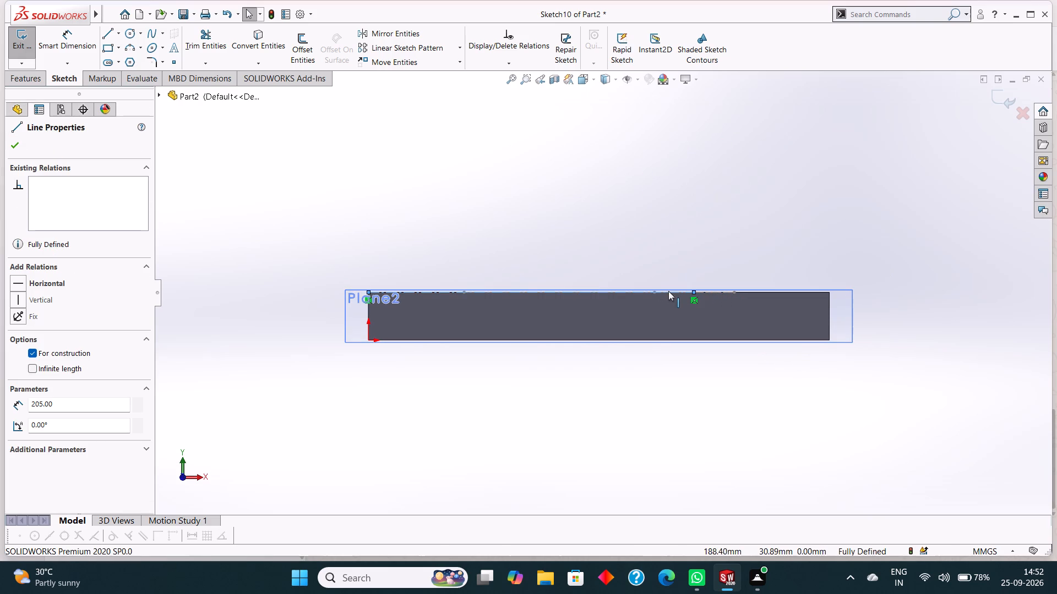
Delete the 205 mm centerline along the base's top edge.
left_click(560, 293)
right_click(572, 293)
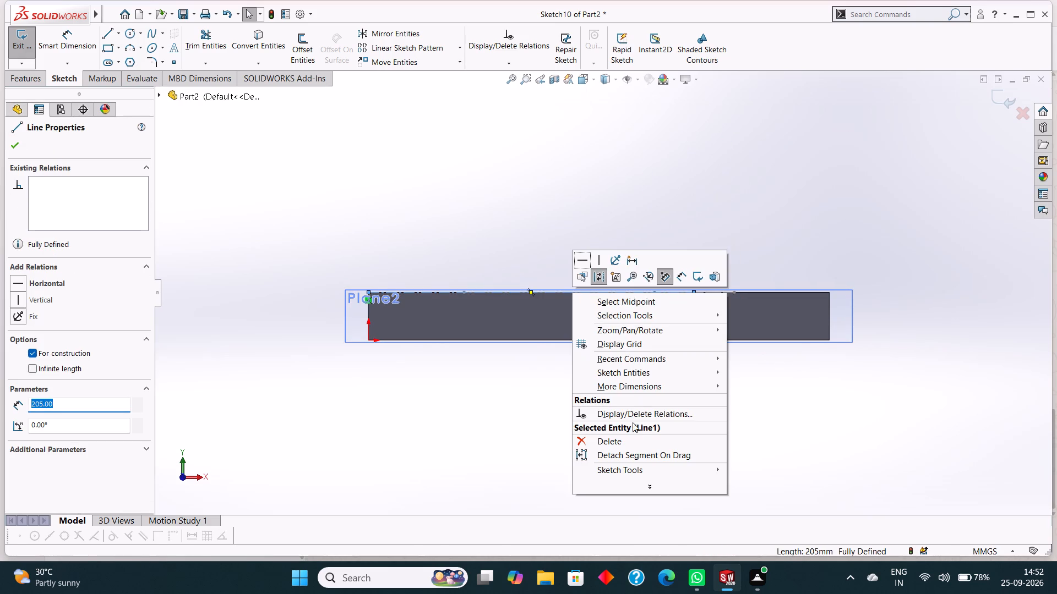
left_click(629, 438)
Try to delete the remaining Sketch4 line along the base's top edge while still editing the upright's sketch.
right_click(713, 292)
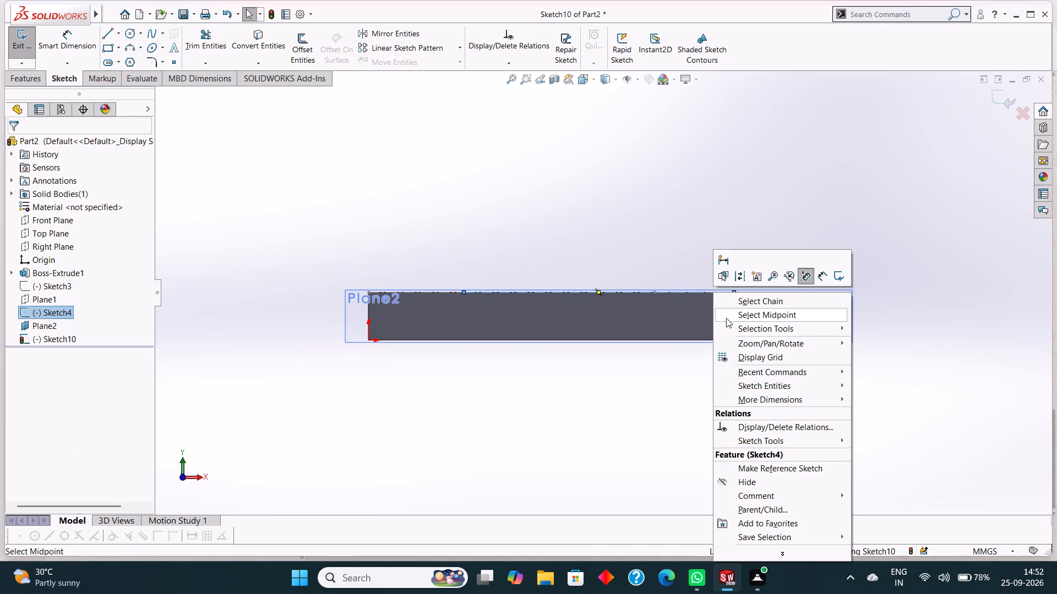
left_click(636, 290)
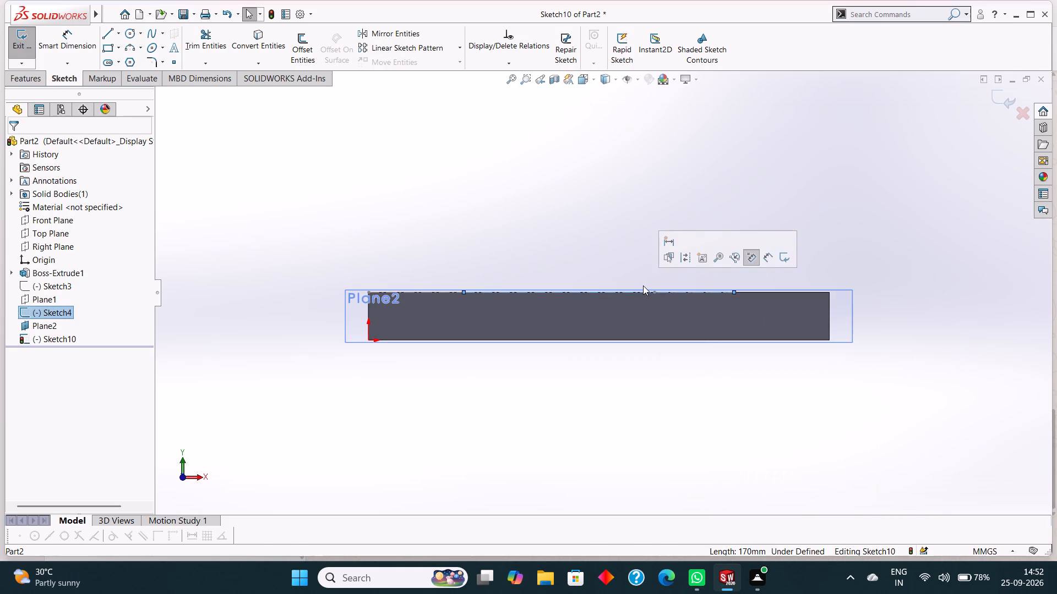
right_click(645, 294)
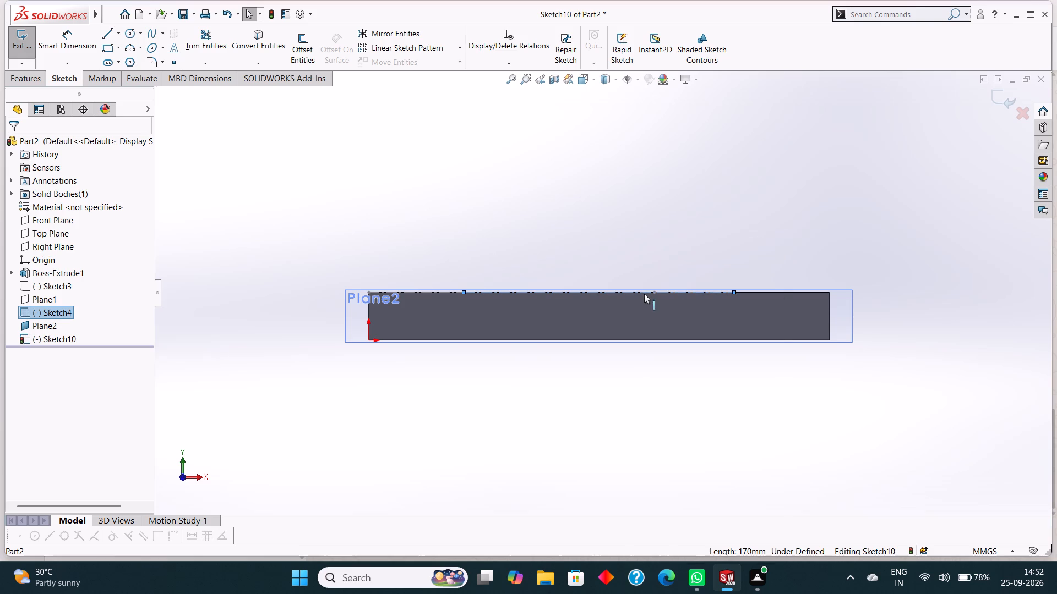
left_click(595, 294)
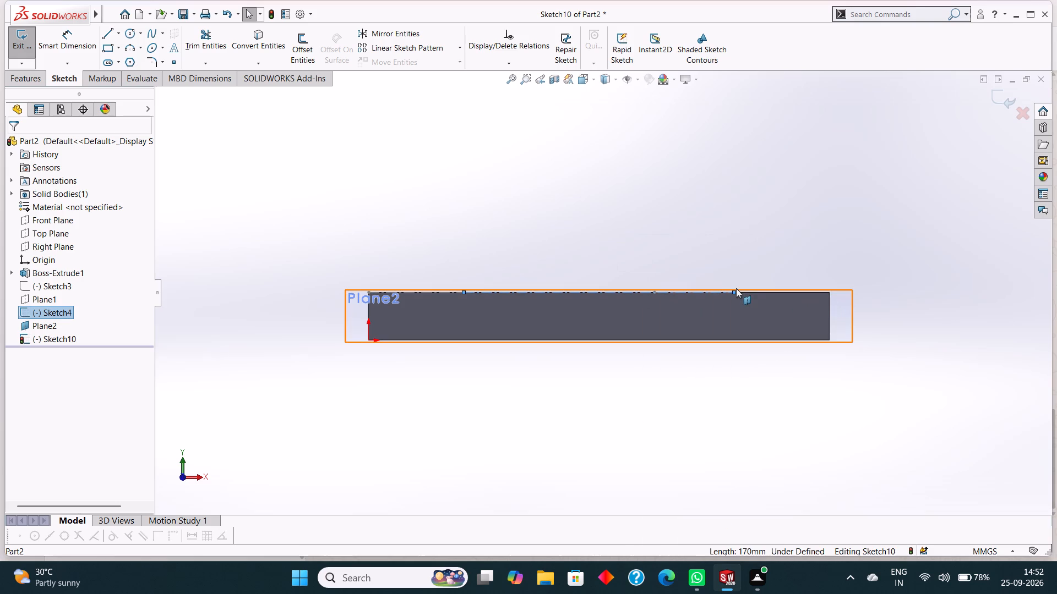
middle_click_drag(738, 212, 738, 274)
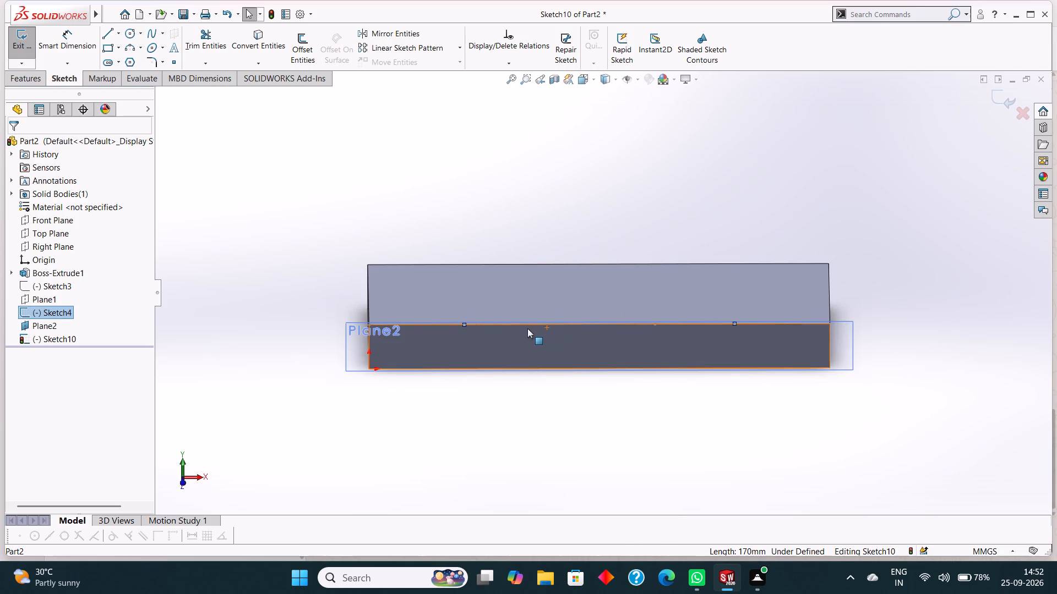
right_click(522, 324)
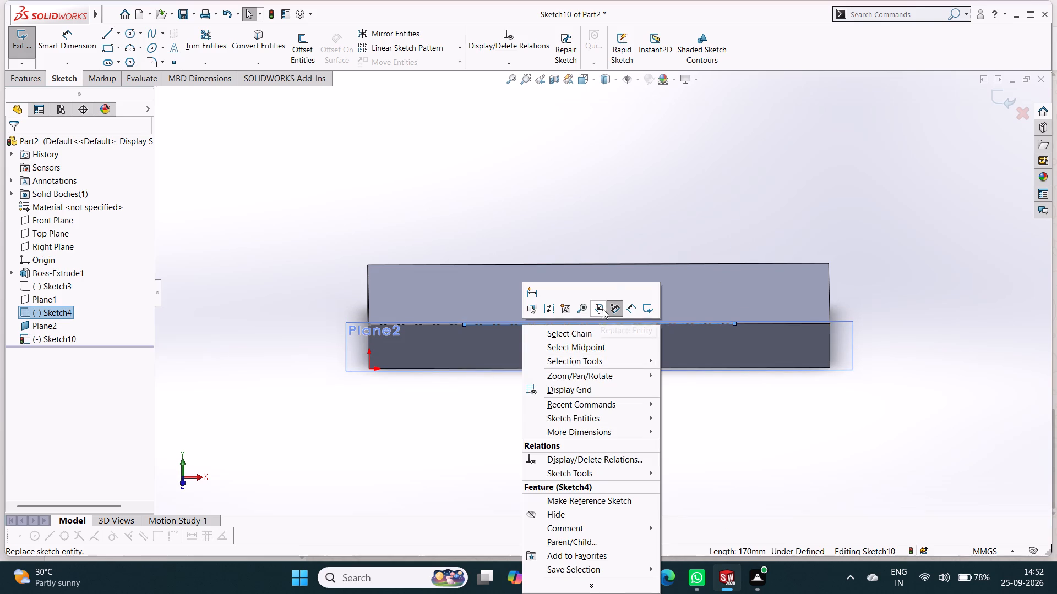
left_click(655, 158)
Undo further until the upright's sketch and Plane2 are removed from the part.
key("ctrl+z")
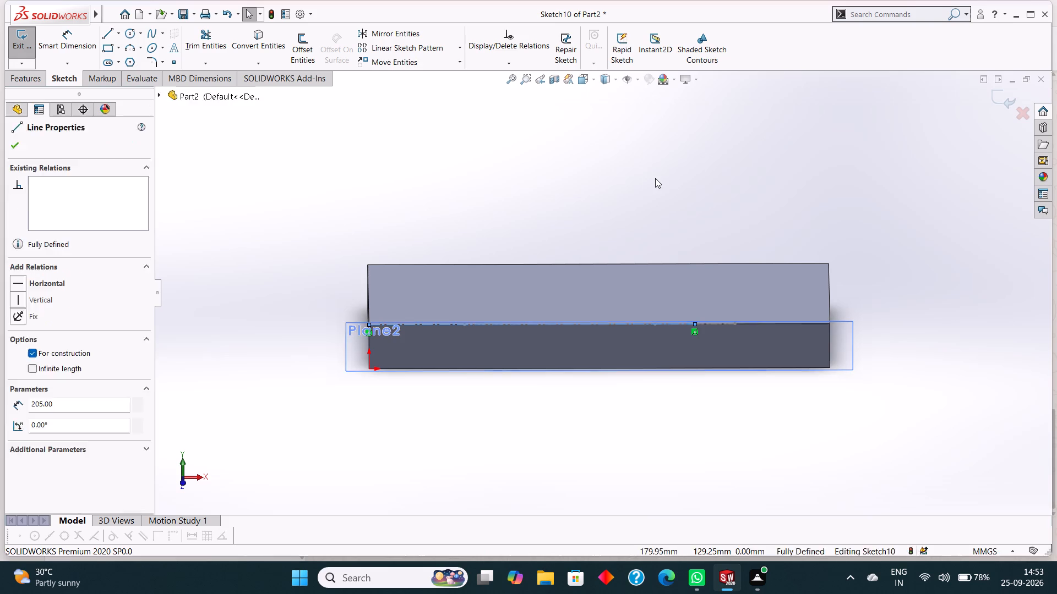
key("ctrl+z")
key("ctrl+z")
key("ctrl+z")
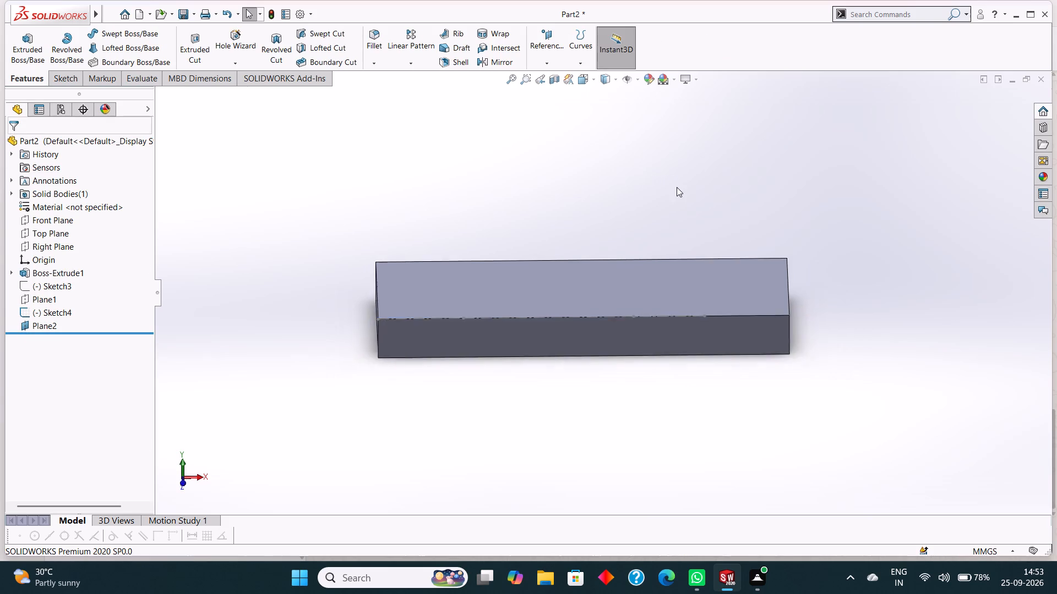
Delete Sketch4, the leftover sketch along the base's top front edge.
right_click(556, 302)
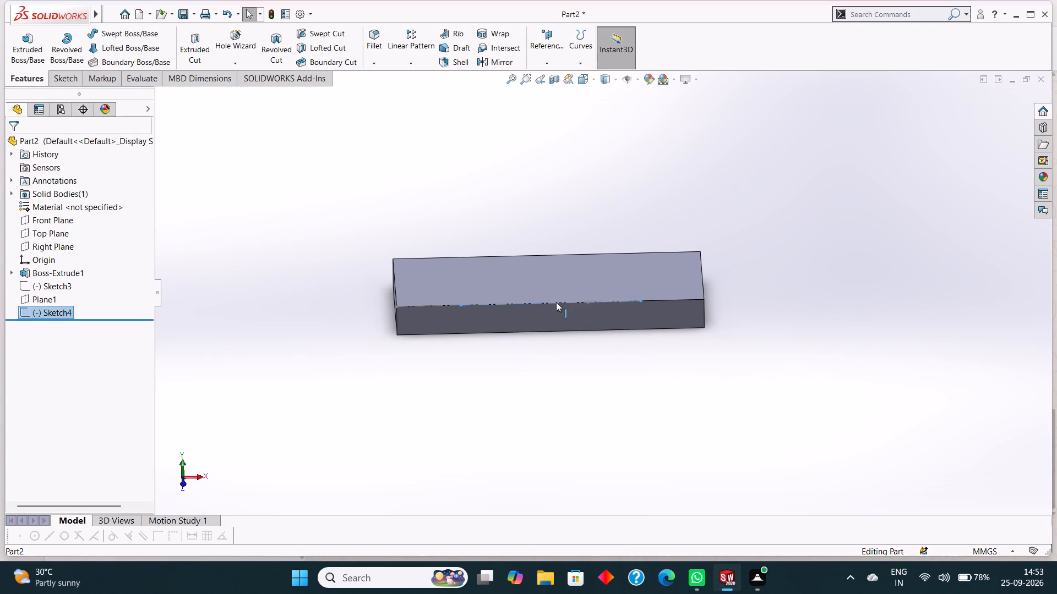
left_click(608, 447)
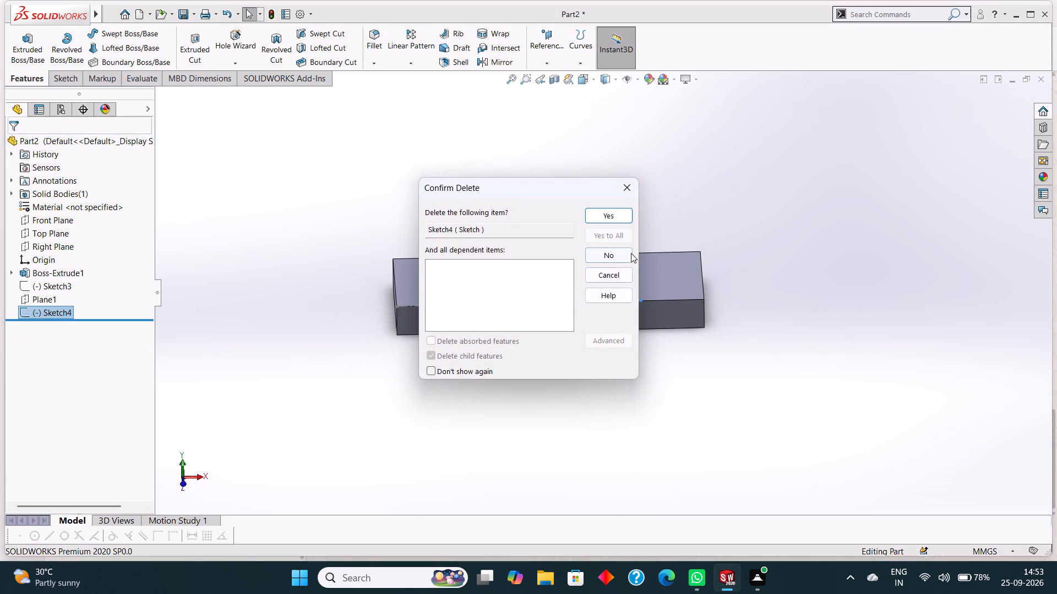
left_click(614, 212)
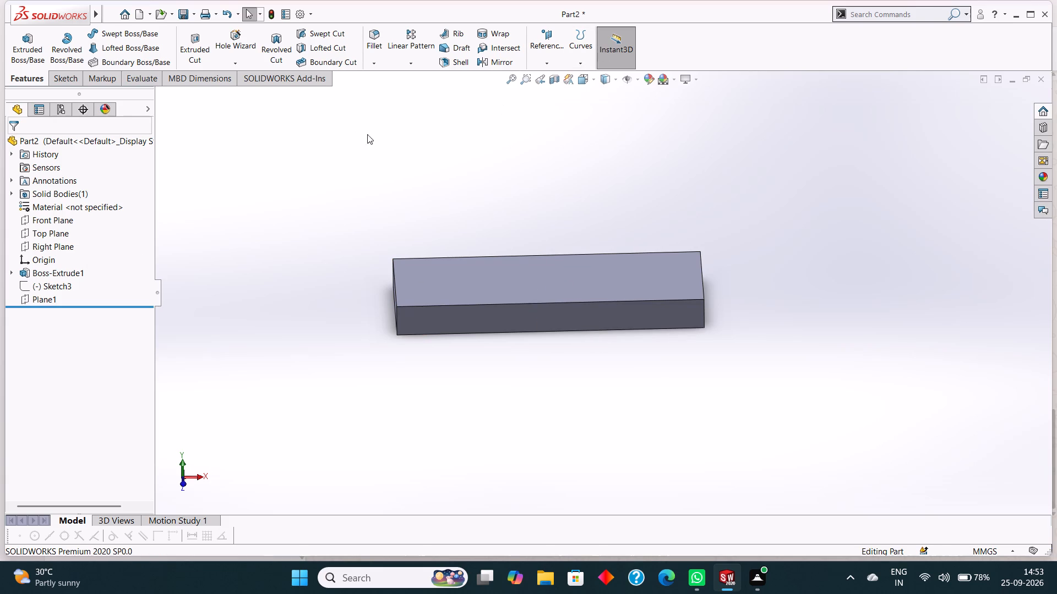
Create a reference plane offset 100 mm from the Front Plane, at the base's front face.
middle_click_drag(386, 134, 394, 144)
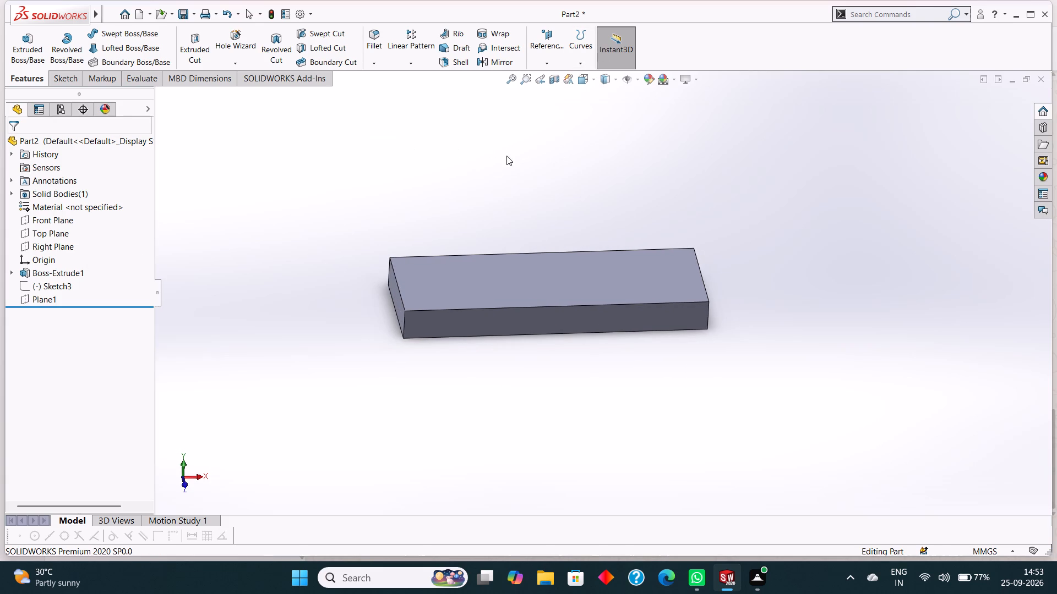
left_click(542, 64)
left_click(547, 78)
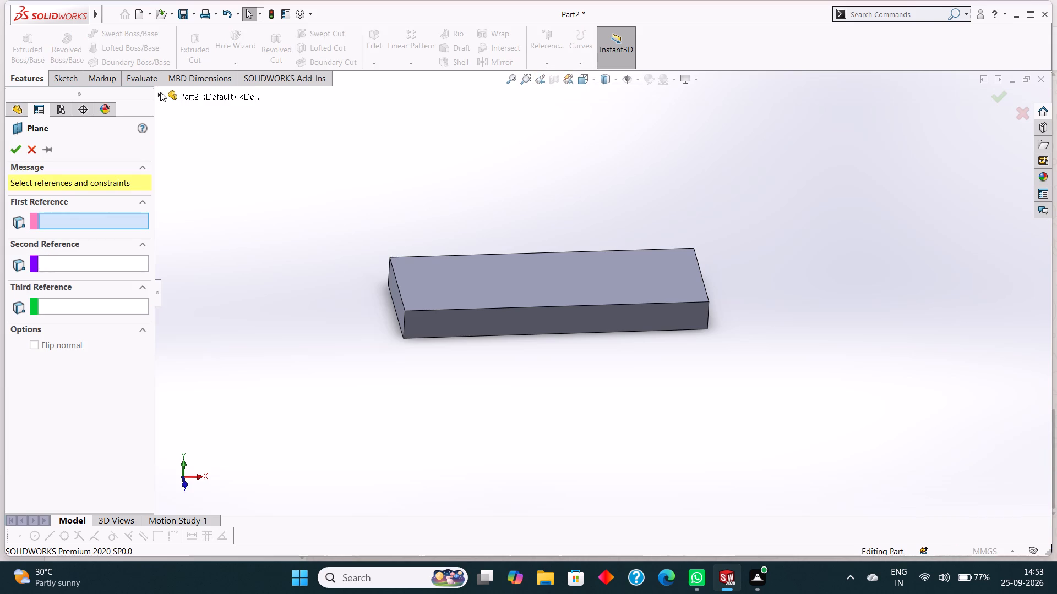
left_click(160, 92)
left_click(213, 174)
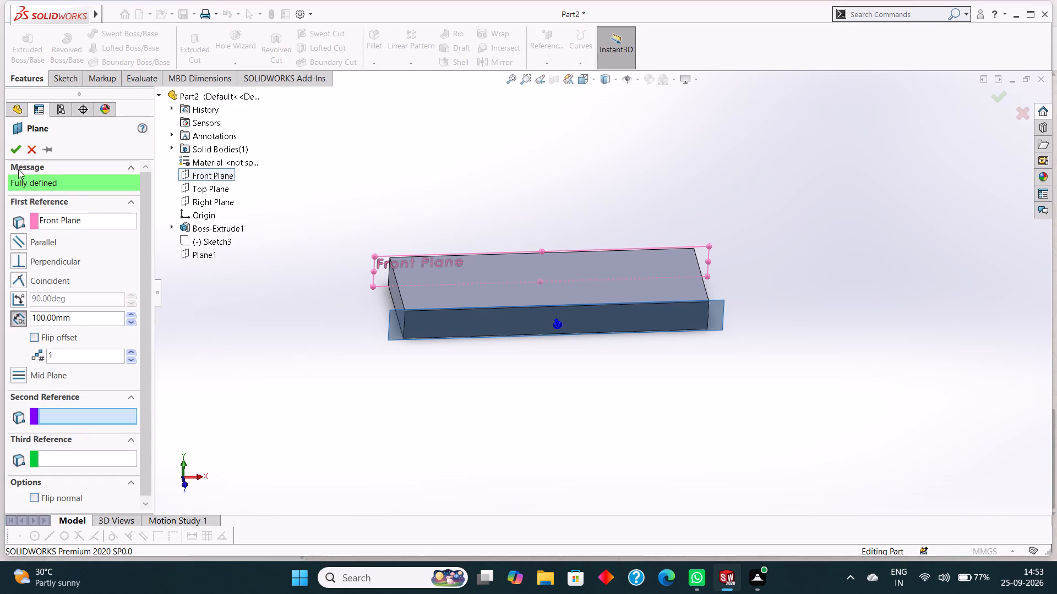
left_click(17, 153)
left_click(515, 145)
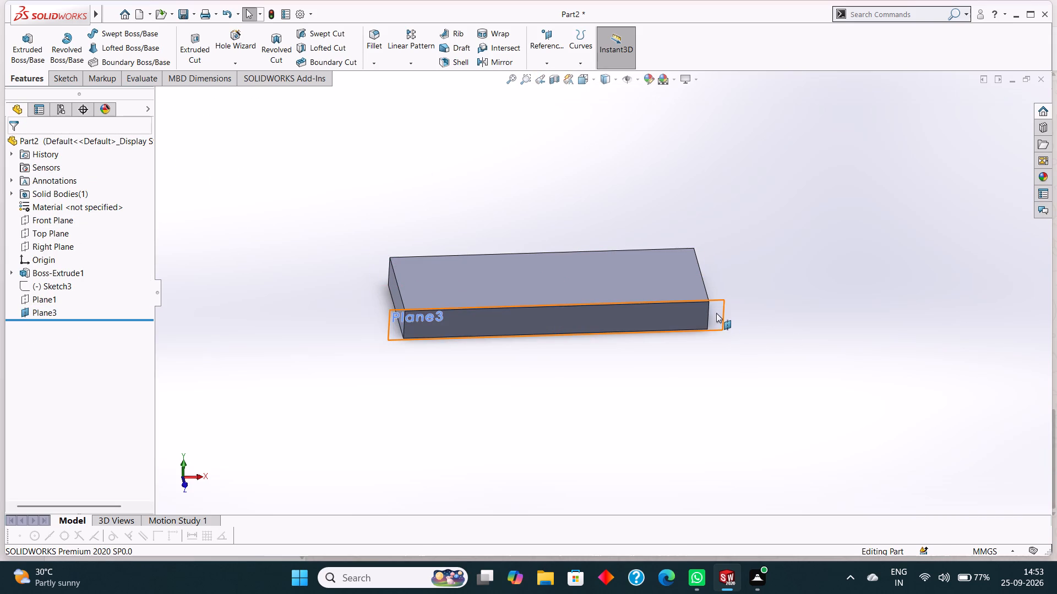
Start a sketch on the new plane and draw 5 mm and 205 mm centerlines end to end along the base's top edge from its left corner.
left_click(717, 302)
key("ctrl+8")
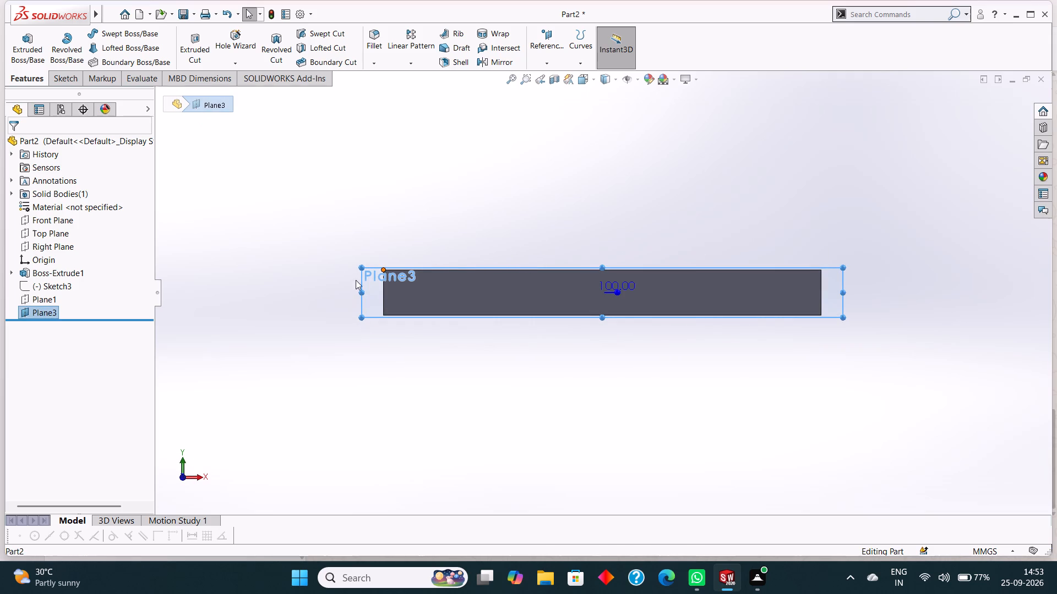
right_click(362, 283)
left_click(393, 261)
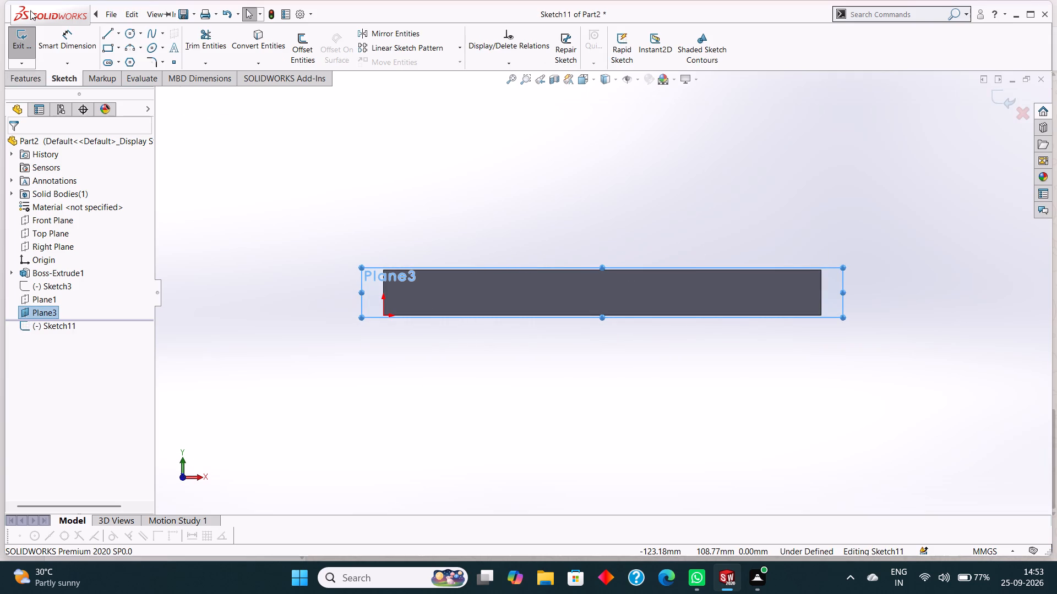
left_click(117, 35)
left_click(128, 57)
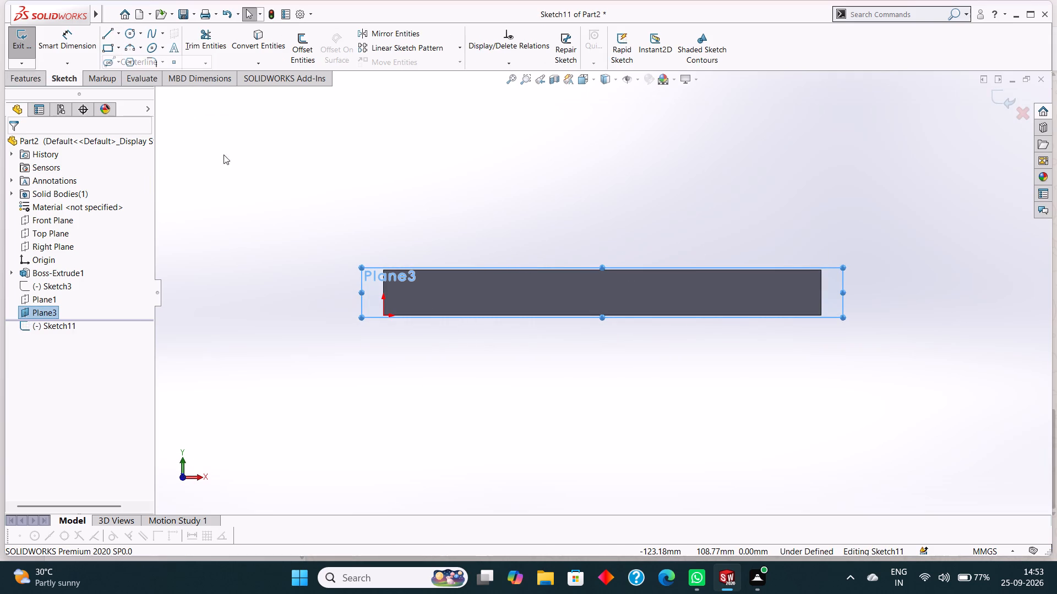
left_click(383, 271)
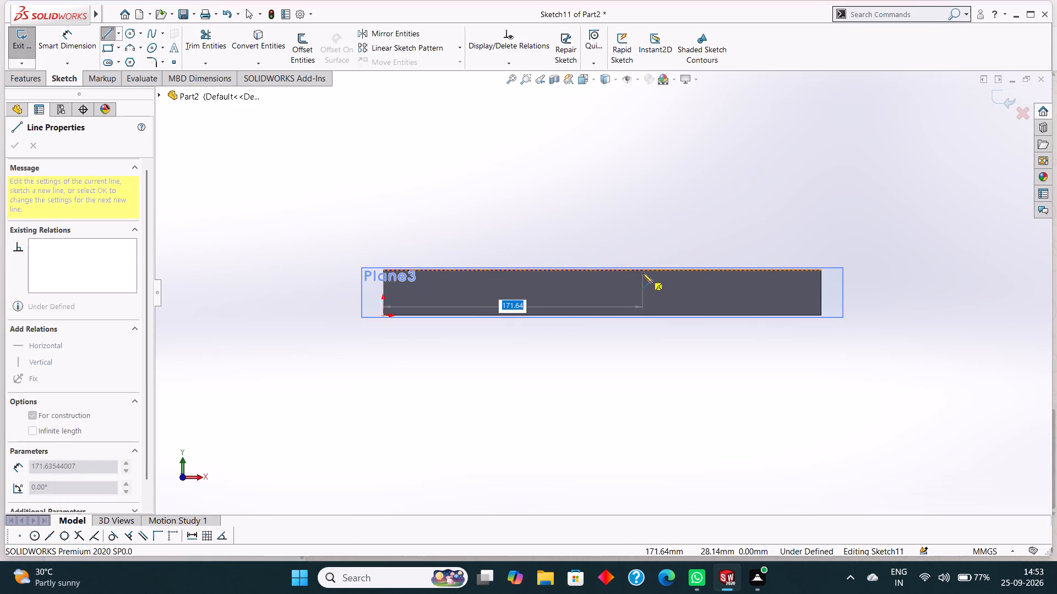
key("2")
type("05")
key("Return")
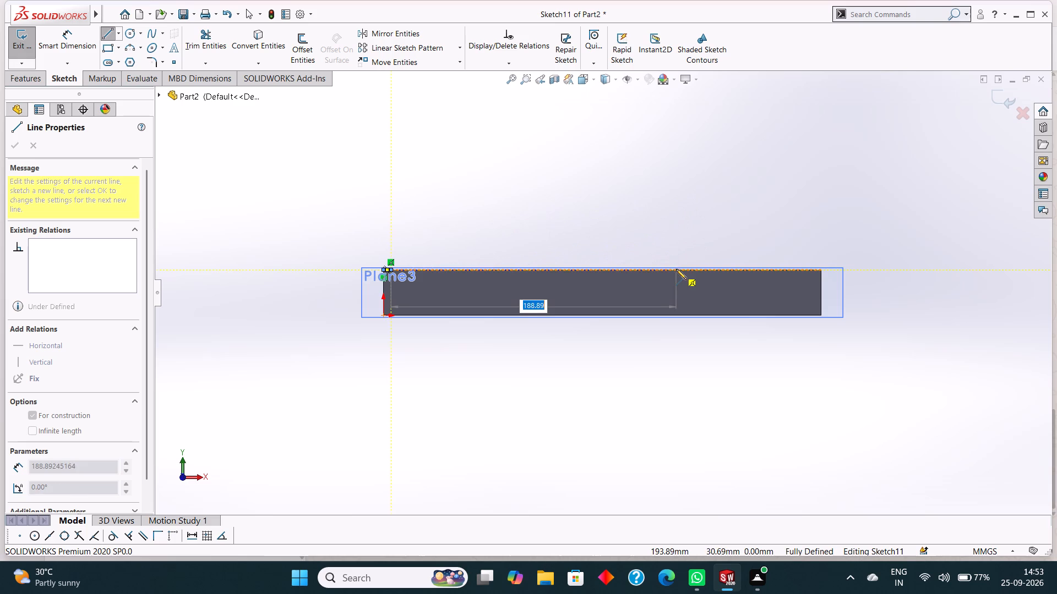
type("20")
key("5")
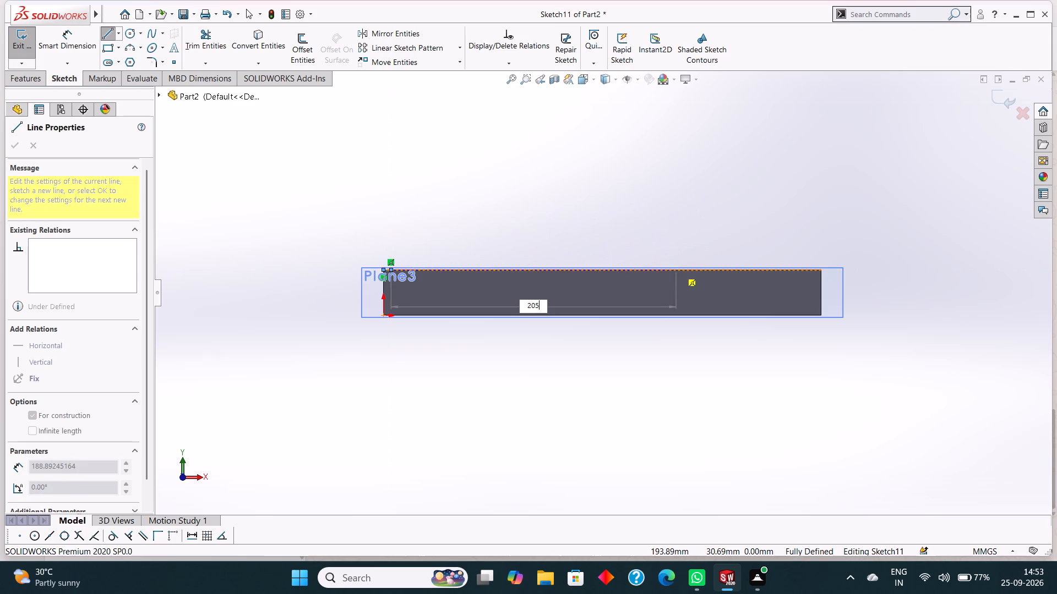
key("Return")
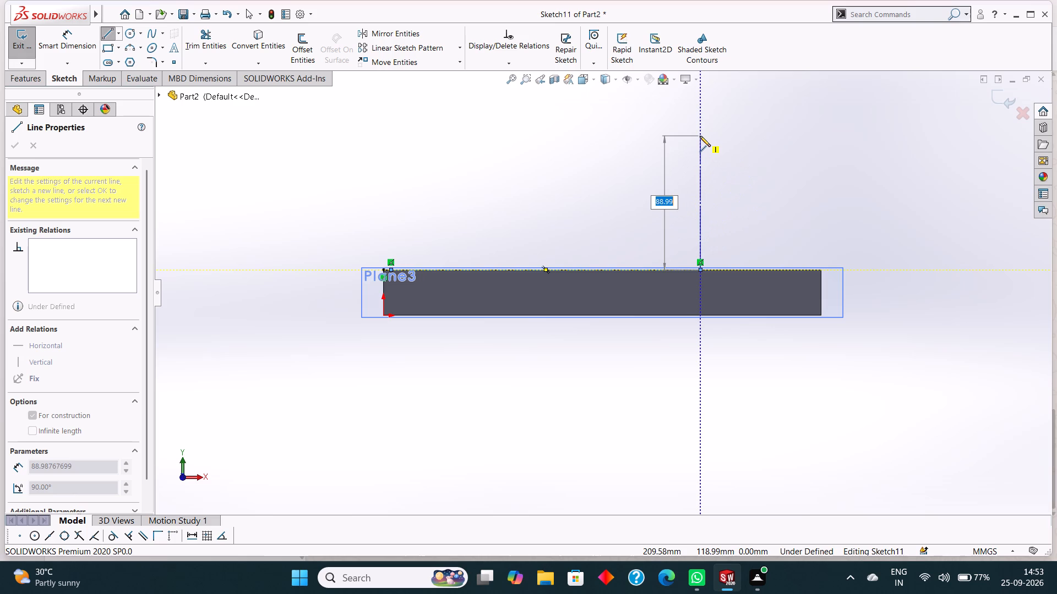
Draw a 70 mm vertical centerline upward from the far end of the 205 mm centerline.
type("70")
key("Return")
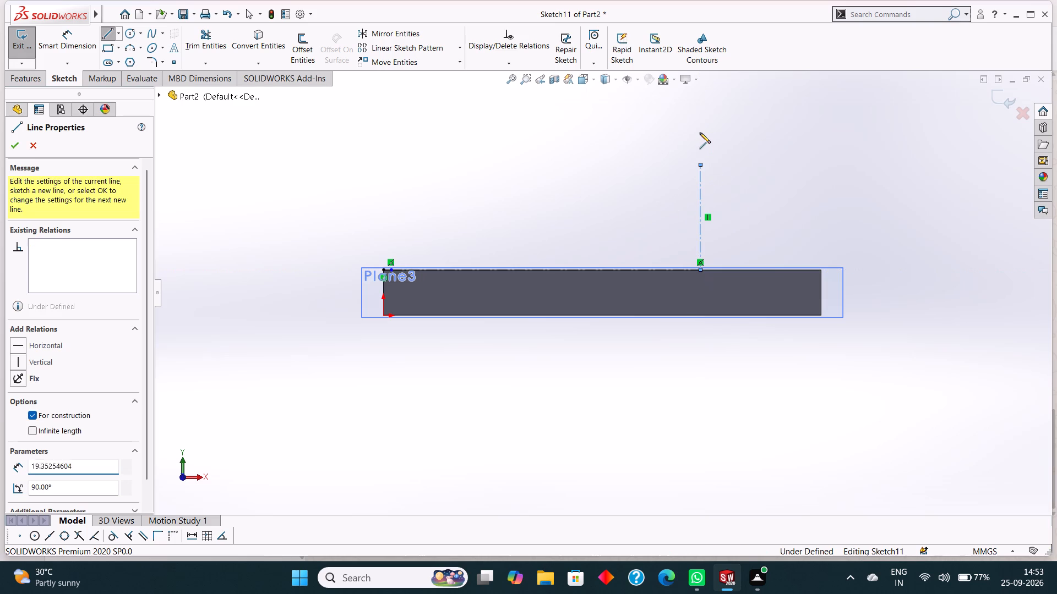
right_click(775, 129)
left_click(837, 140)
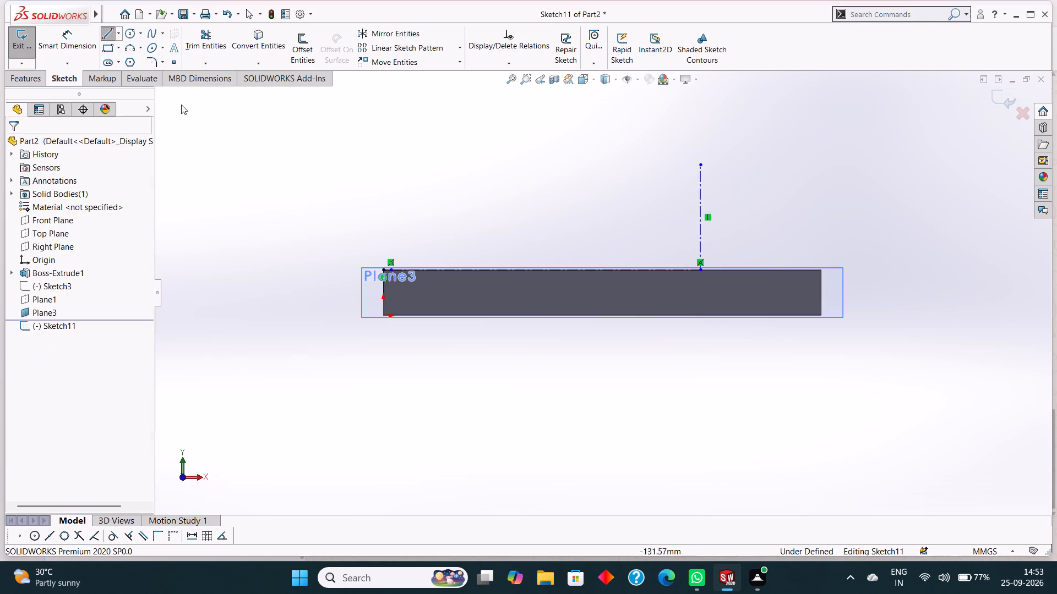
Draw a circle of 30 mm radius centred on the upper end of the vertical centerline.
left_click(135, 35)
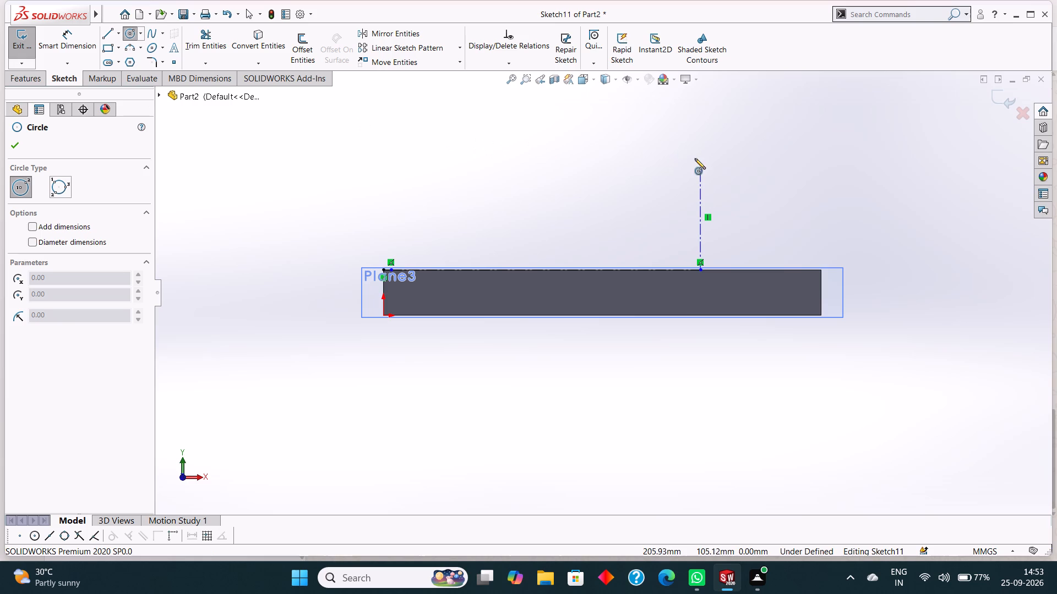
left_click(700, 166)
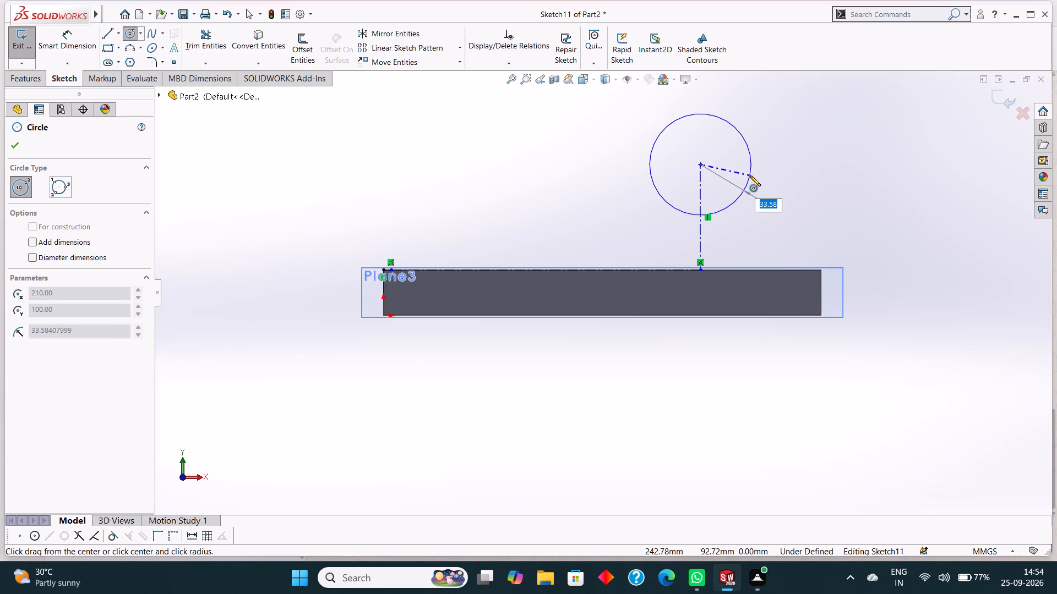
type("30")
key("Return")
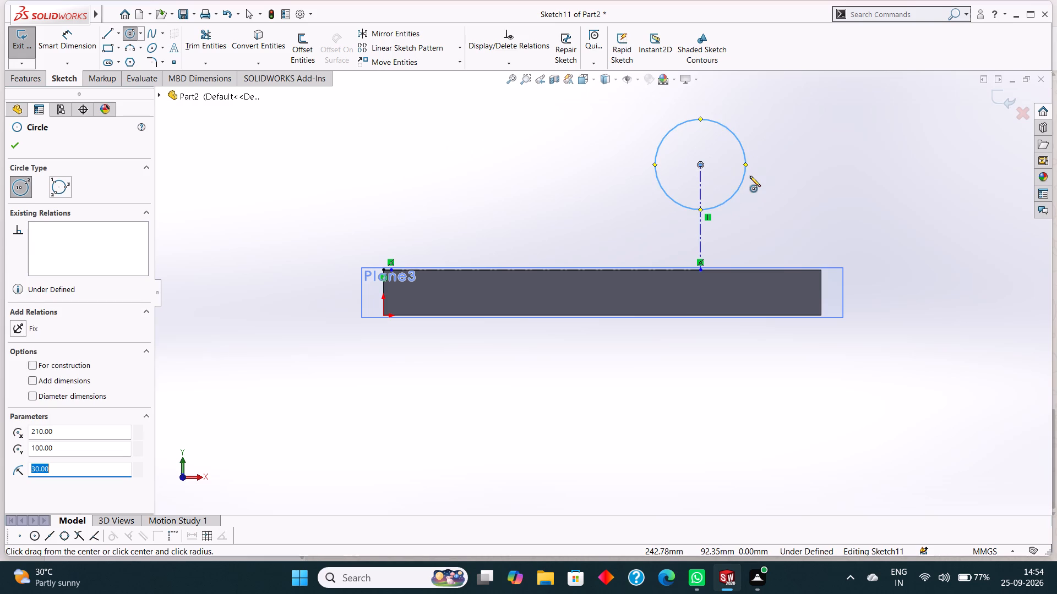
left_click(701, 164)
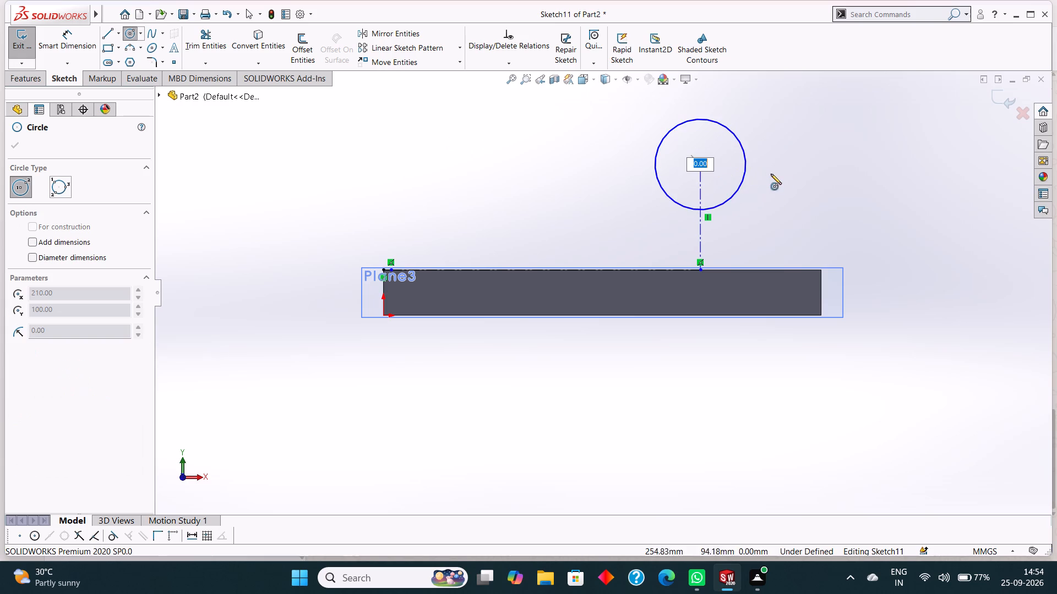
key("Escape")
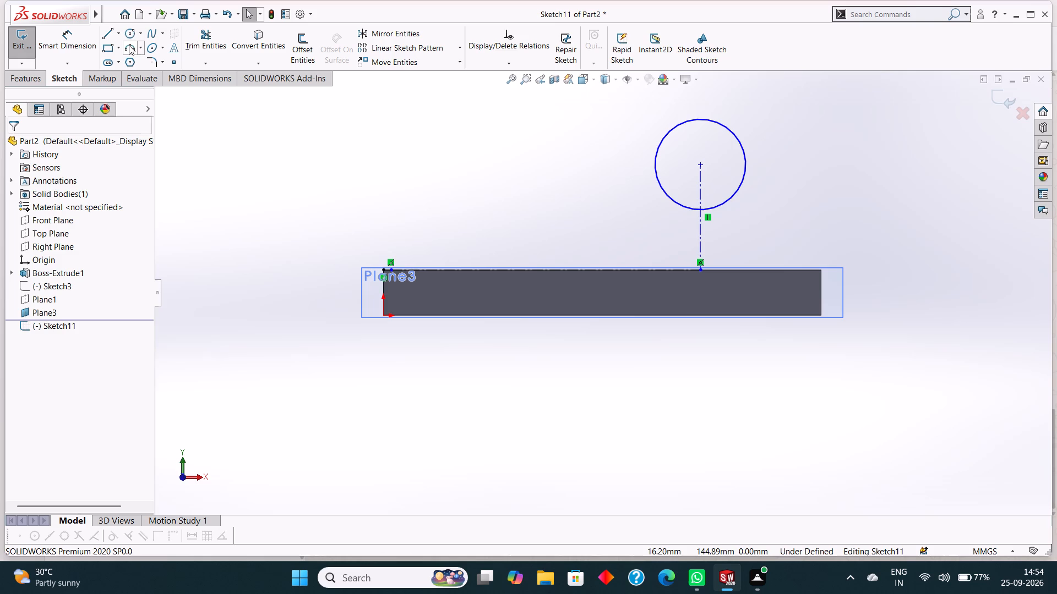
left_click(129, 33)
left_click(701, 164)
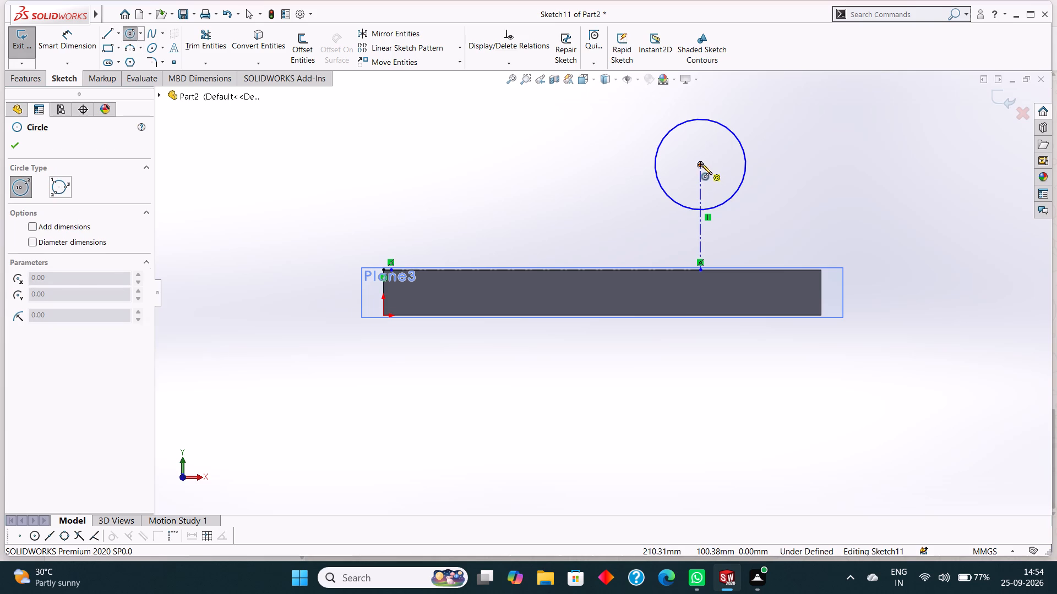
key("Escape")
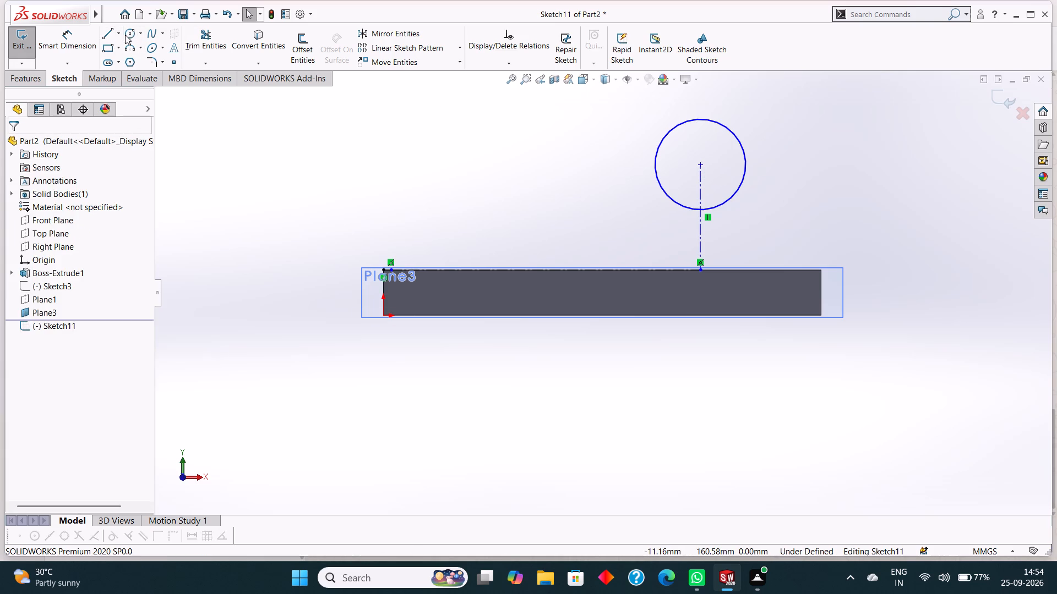
Draw a concentric outer circle of 50 mm radius around the 30 mm radius circle.
left_click(132, 33)
left_click(702, 164)
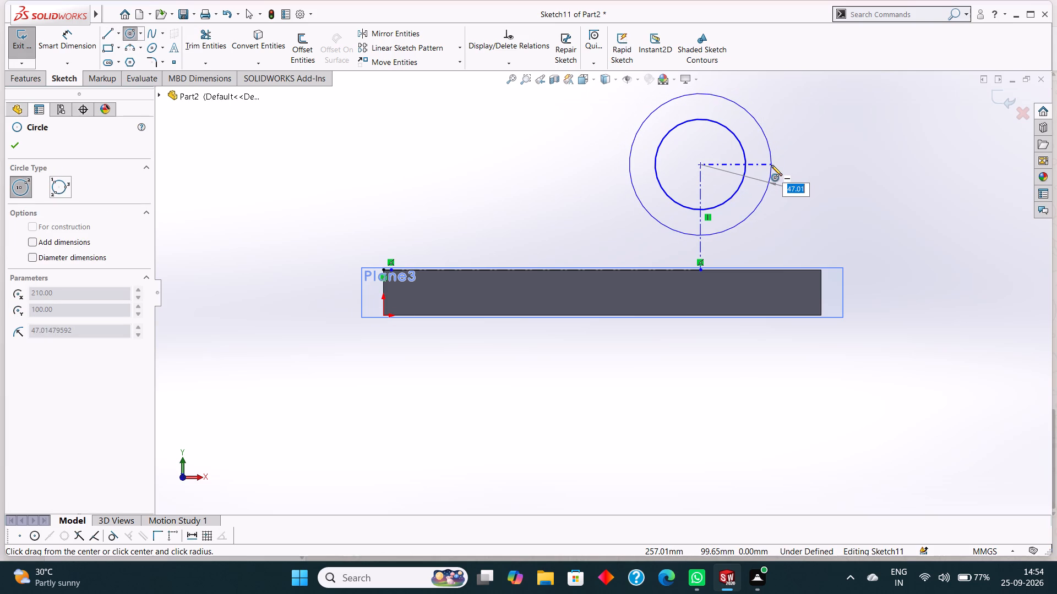
type("50")
key("Return")
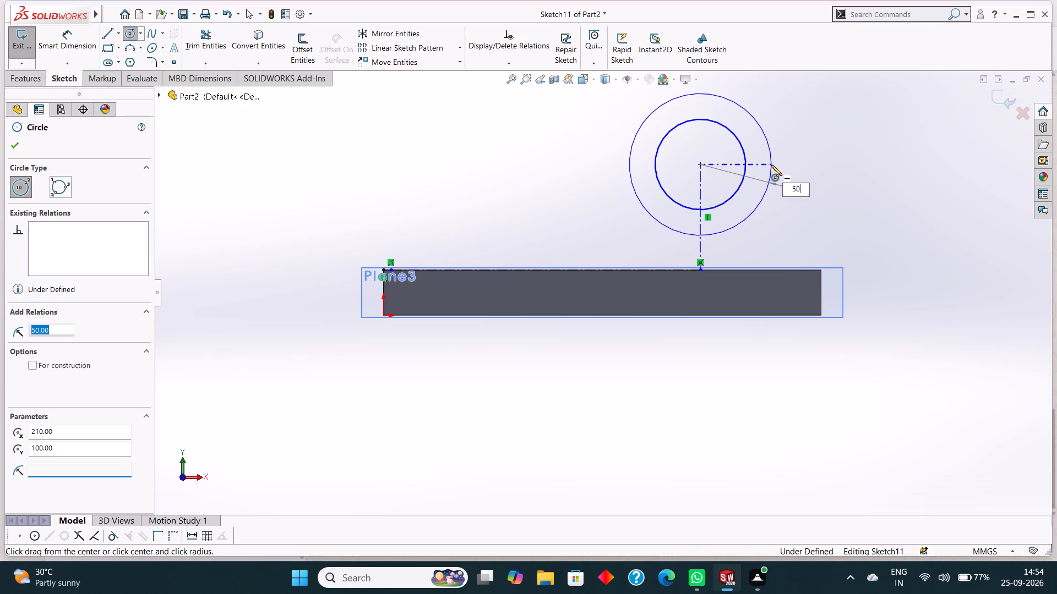
left_click(15, 151)
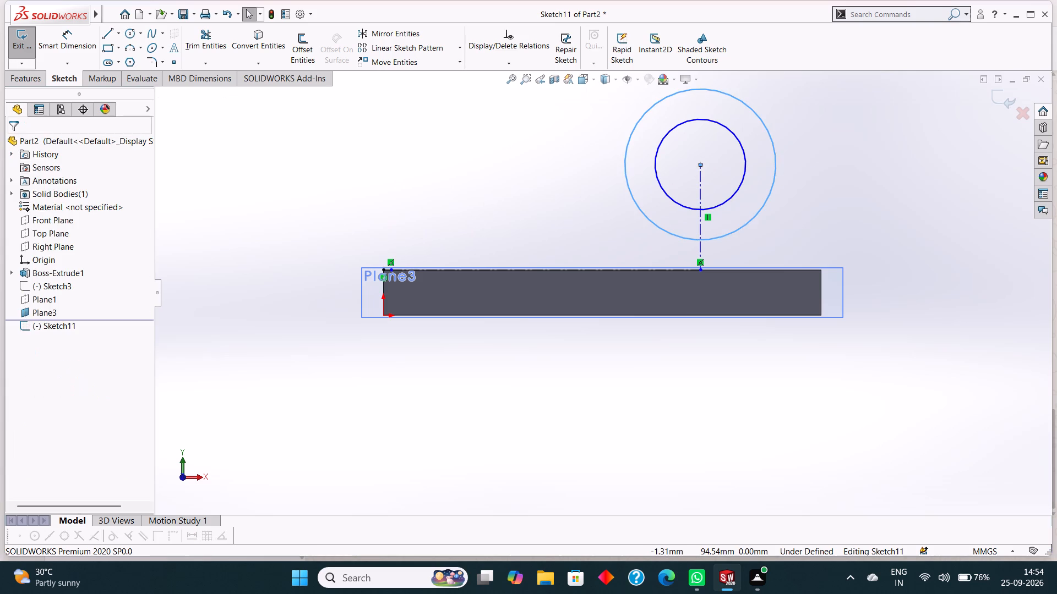
Add diameter dimensions to the inner and outer circles.
left_click(80, 45)
left_click(742, 171)
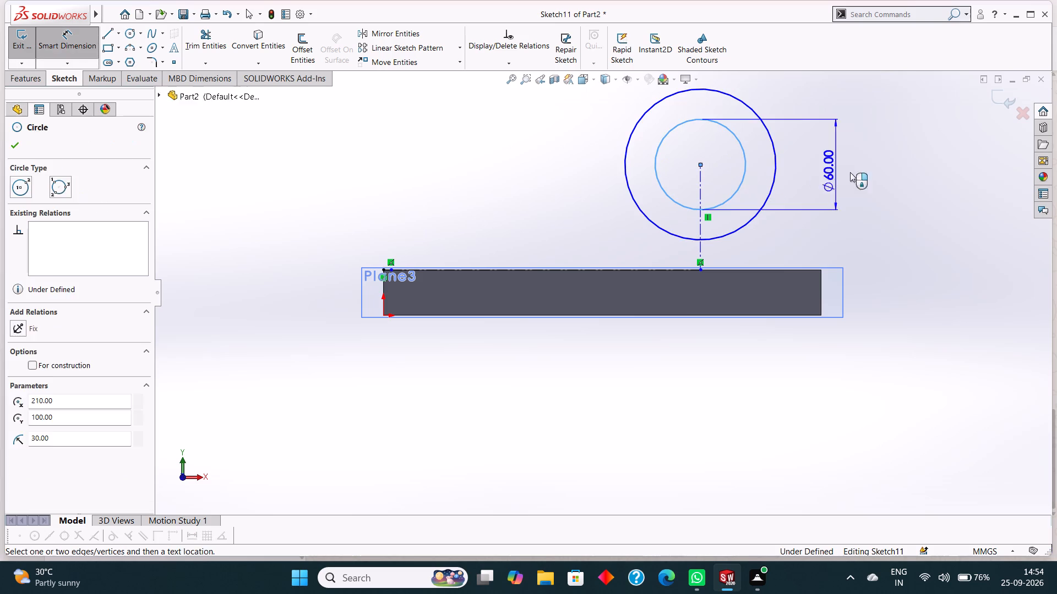
left_click(864, 172)
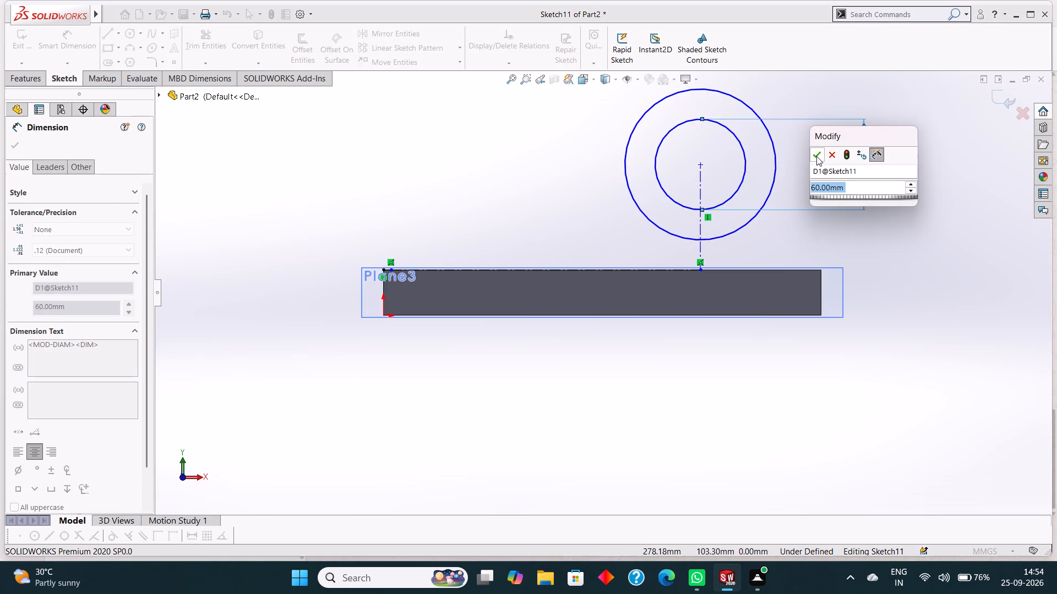
left_click(816, 156)
left_click(770, 134)
left_click(900, 146)
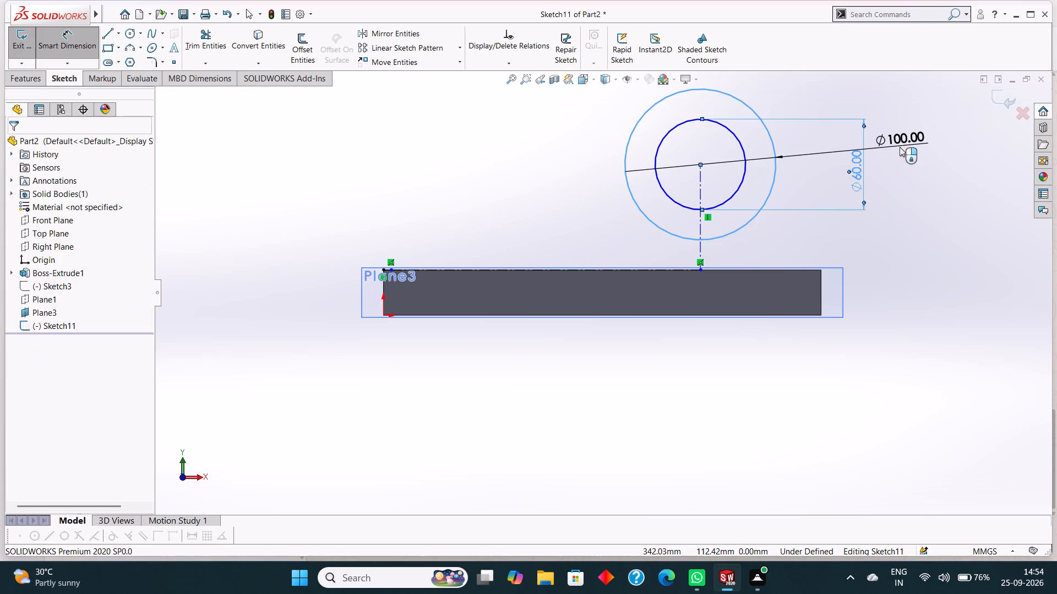
left_click(857, 135)
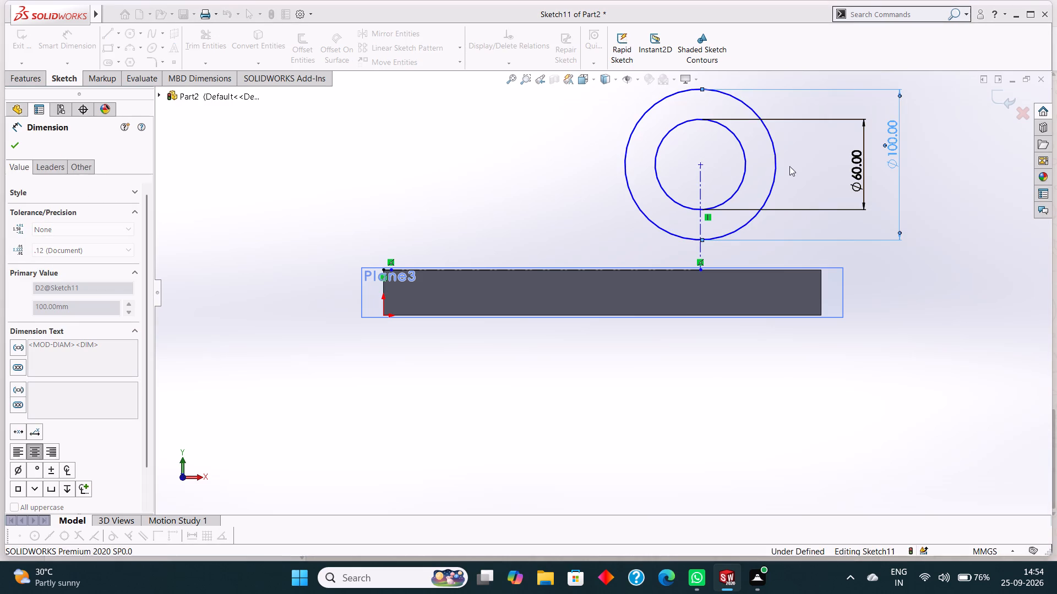
left_click(20, 147)
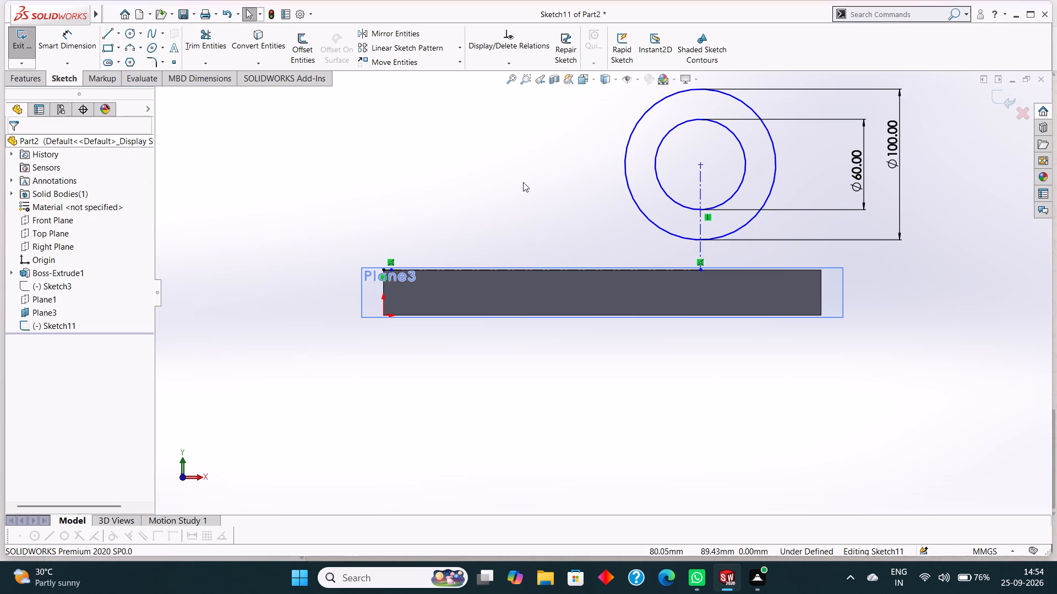
Draw connected lines from the outer circle's left quadrant down to the base, across its top edge, and up to the right quadrant.
left_click(108, 35)
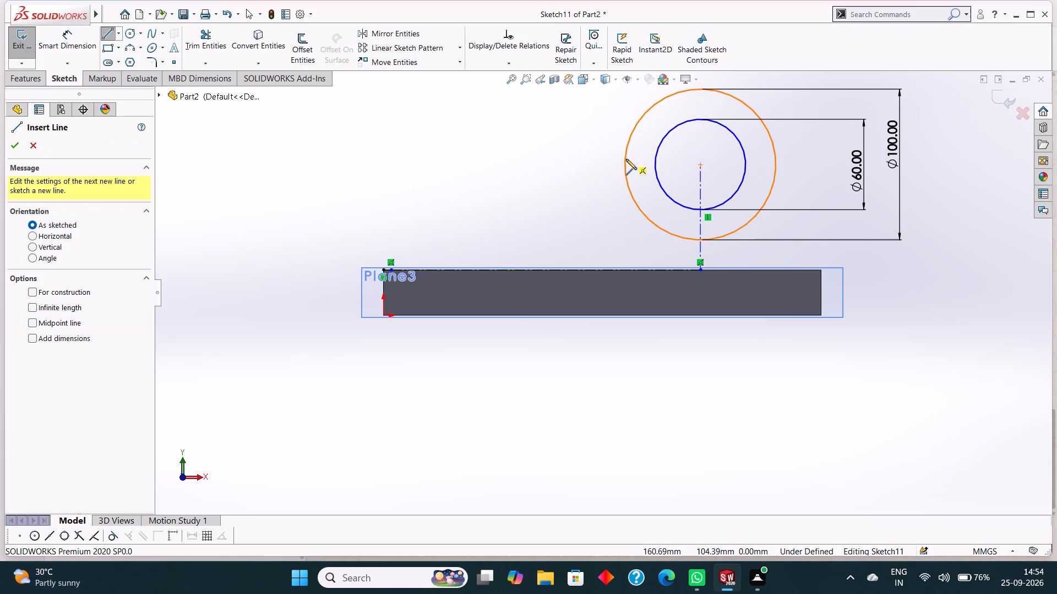
left_click(626, 163)
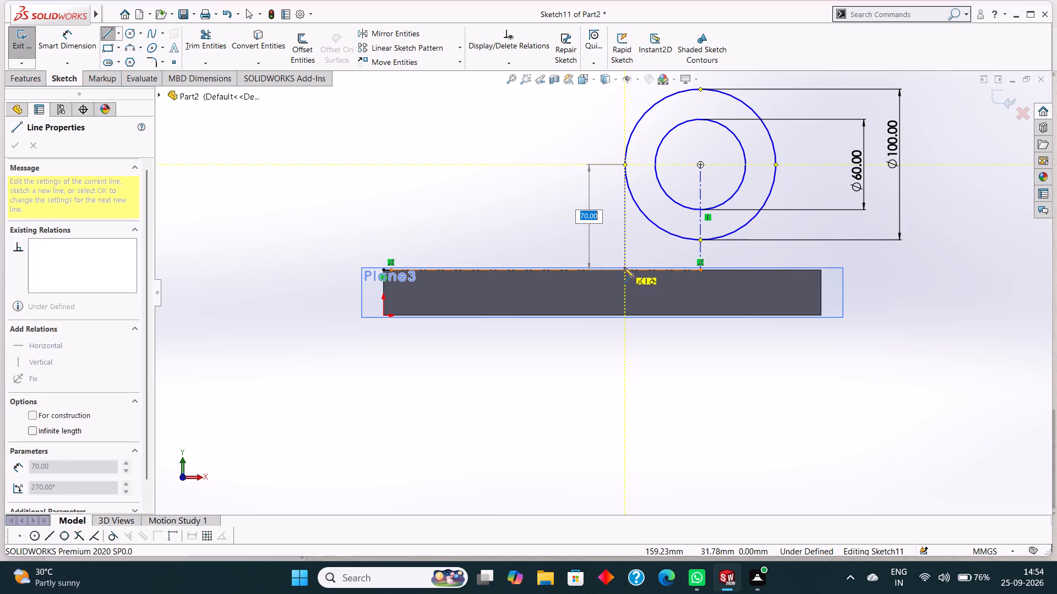
left_click(624, 269)
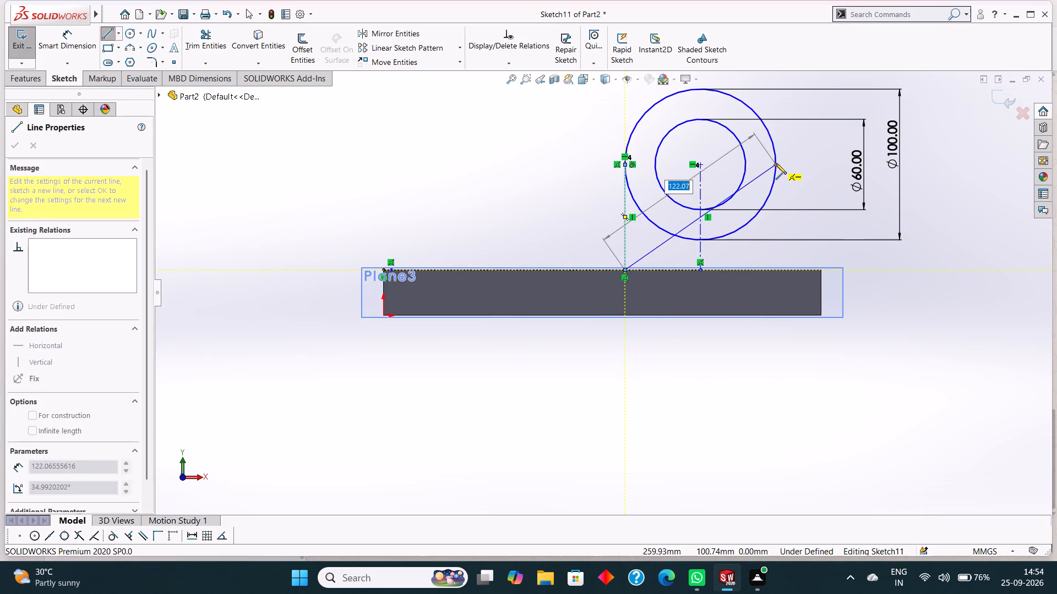
left_click(774, 269)
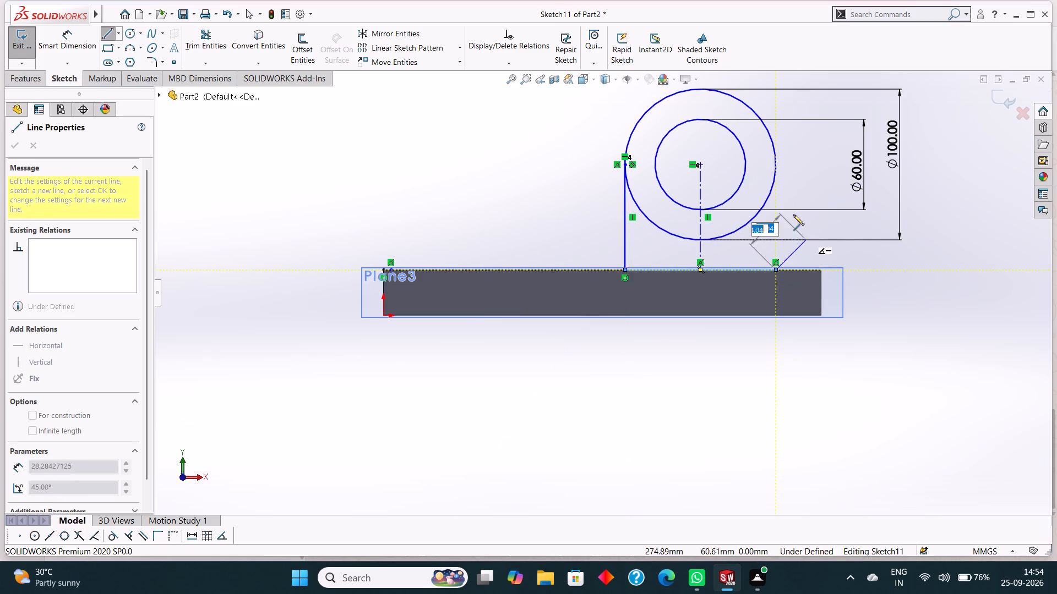
left_click(776, 163)
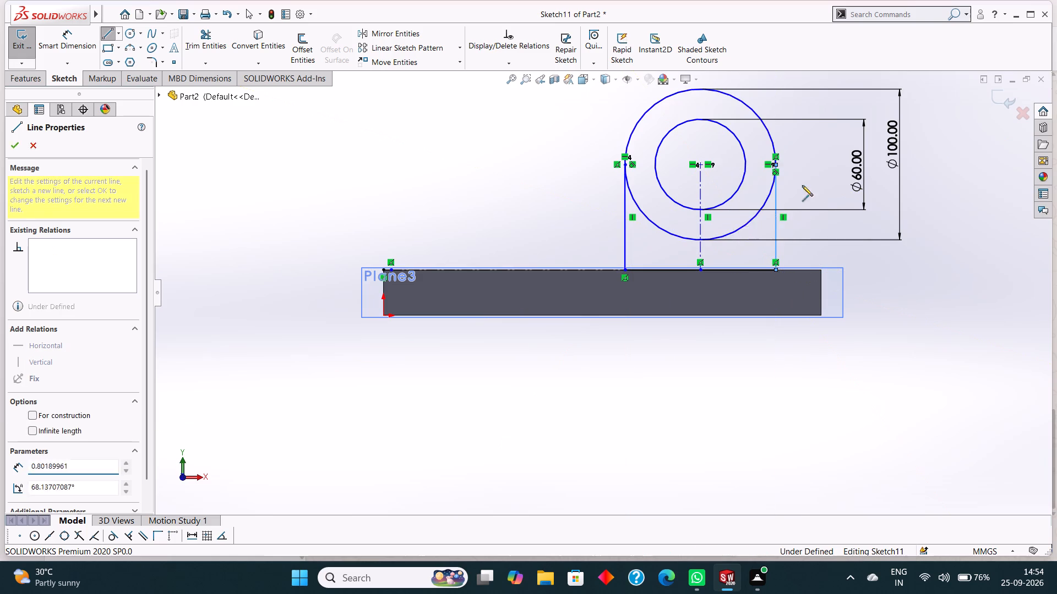
right_click(897, 251)
left_click(911, 258)
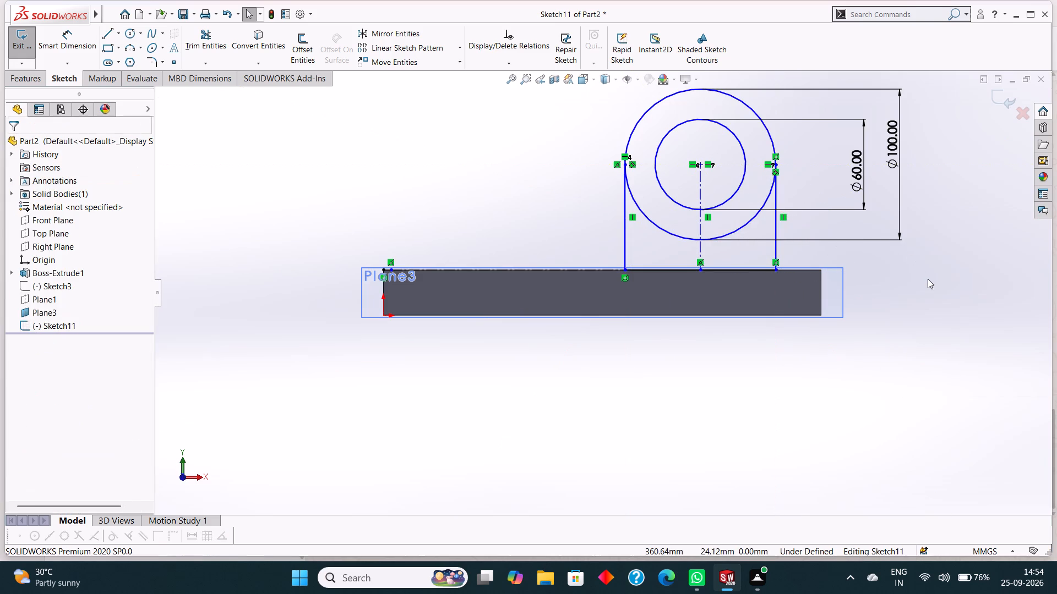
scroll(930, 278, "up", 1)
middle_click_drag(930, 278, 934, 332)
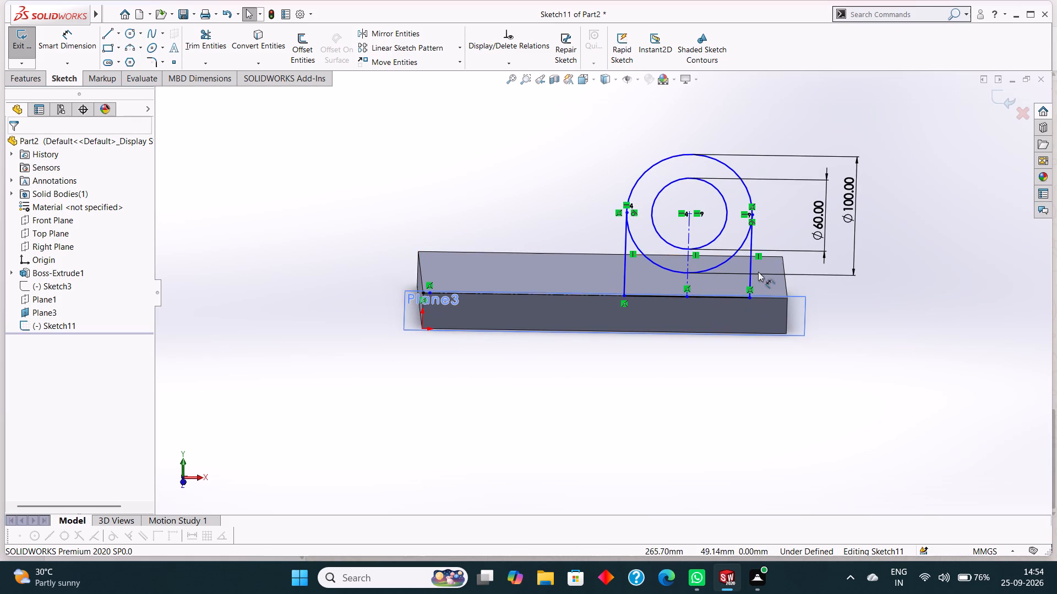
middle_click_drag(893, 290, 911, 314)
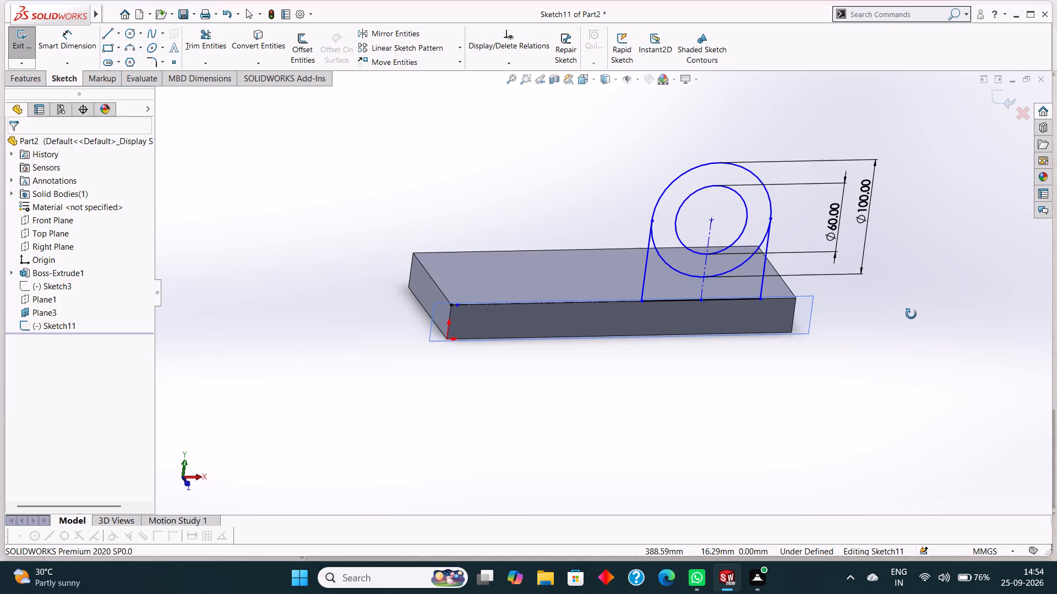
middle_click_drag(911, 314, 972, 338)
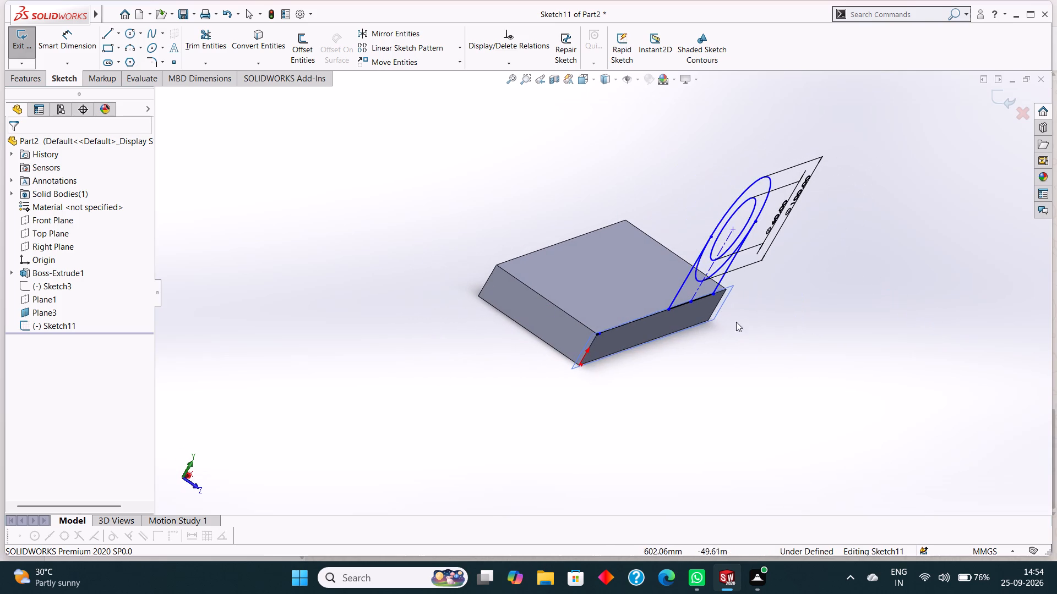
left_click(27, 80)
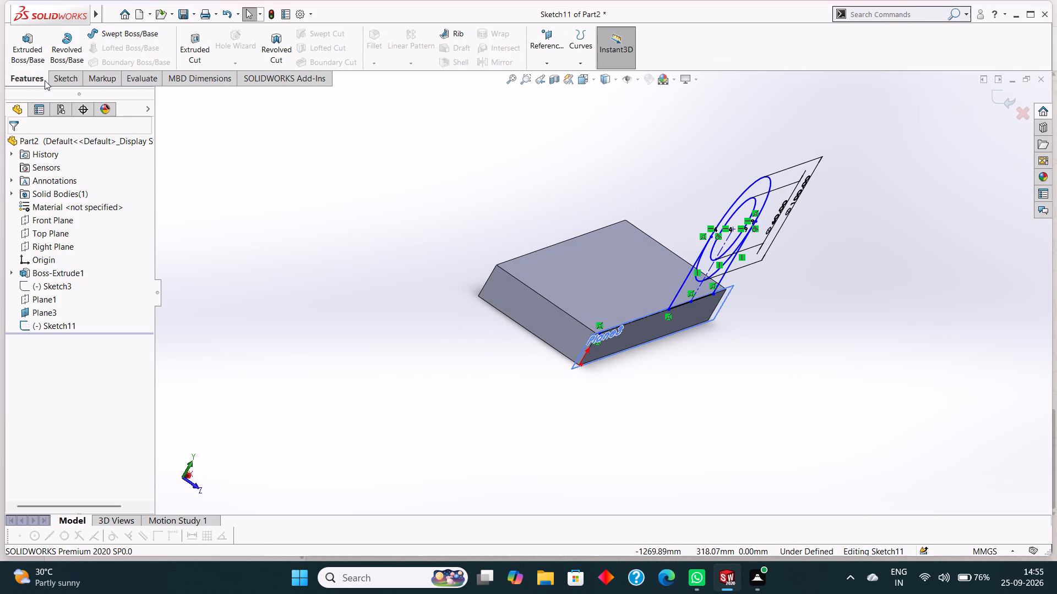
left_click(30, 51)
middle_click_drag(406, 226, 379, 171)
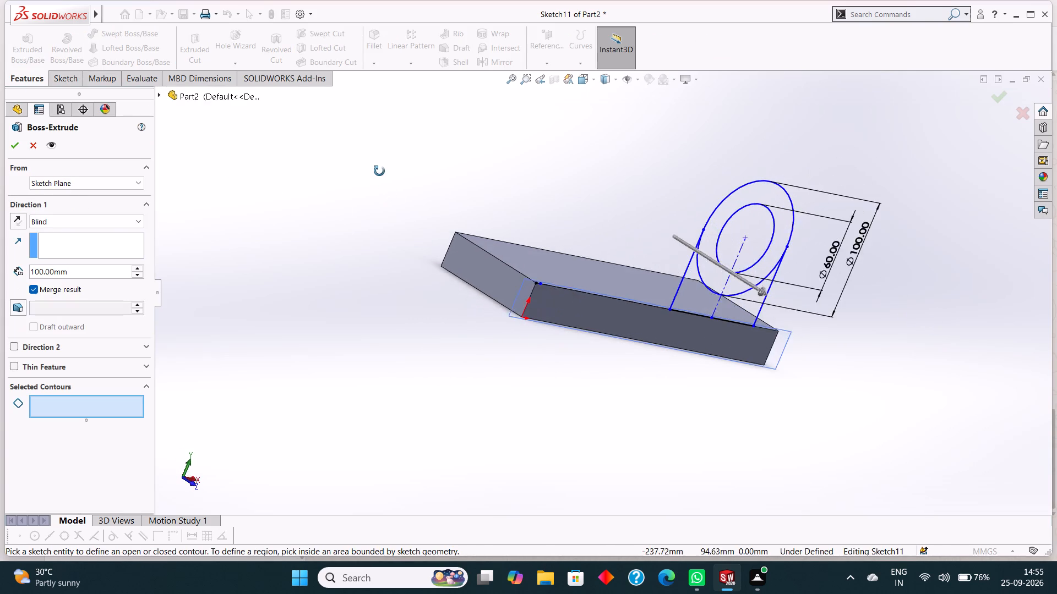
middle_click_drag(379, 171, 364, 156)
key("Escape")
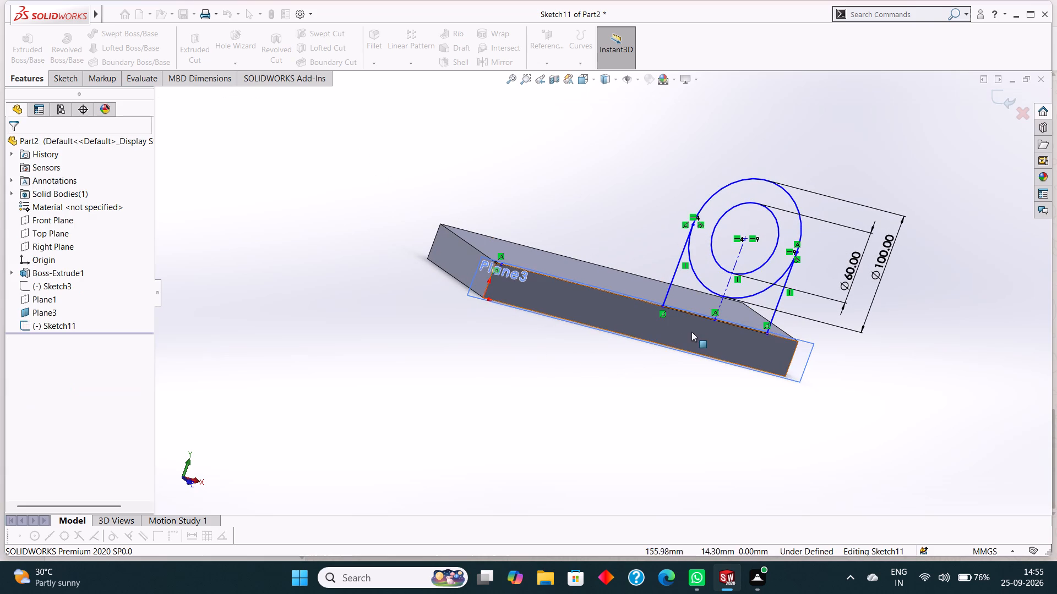
View the sketch plane face-on and trim away both lower quarters of the 100 mm outer circle, leaving its upper half.
left_click(472, 283)
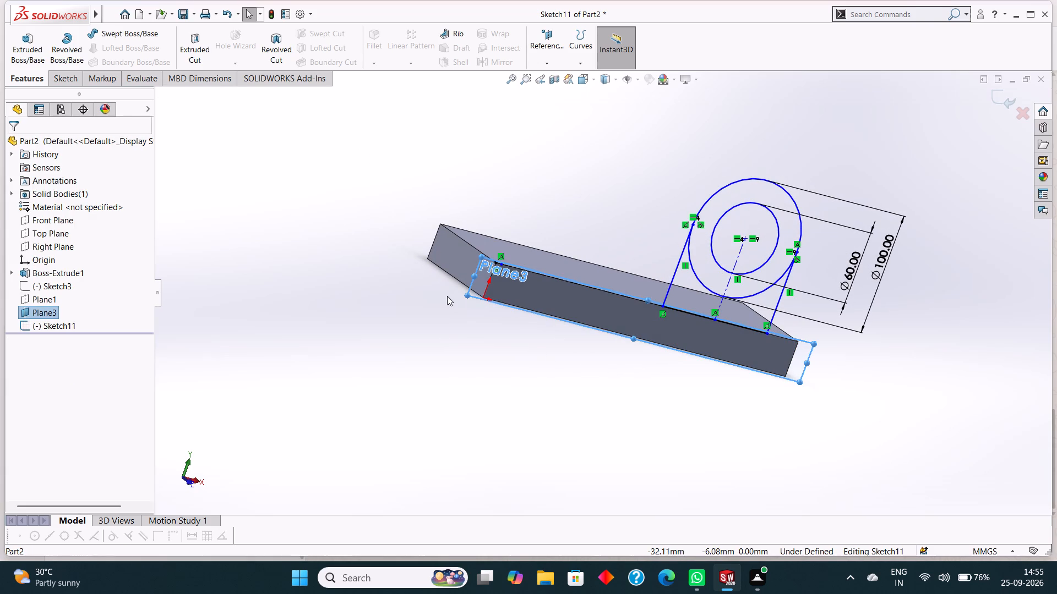
key("ctrl+8")
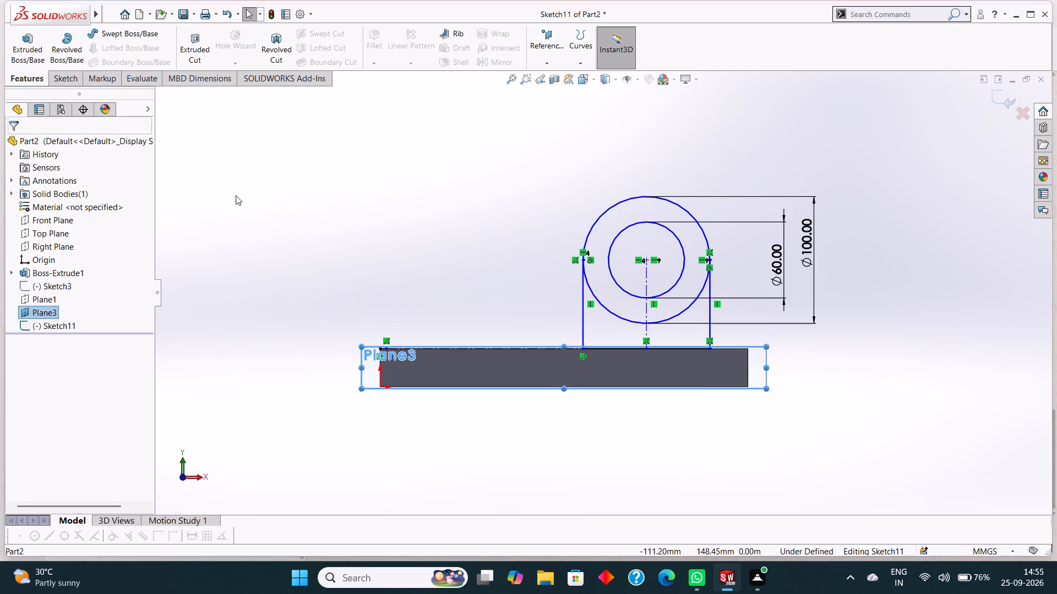
key("Escape")
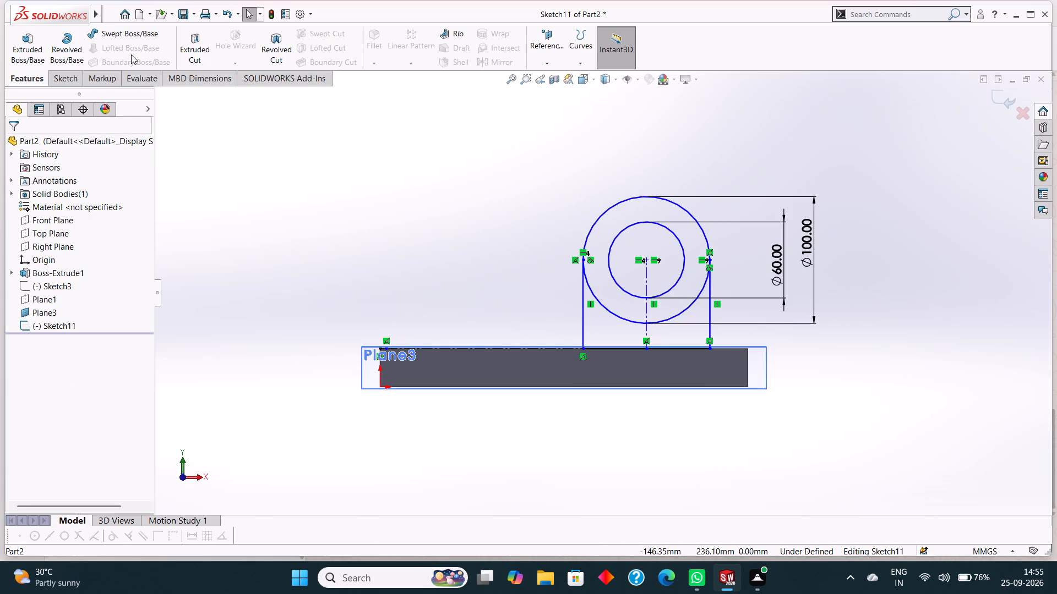
left_click(57, 74)
left_click(206, 41)
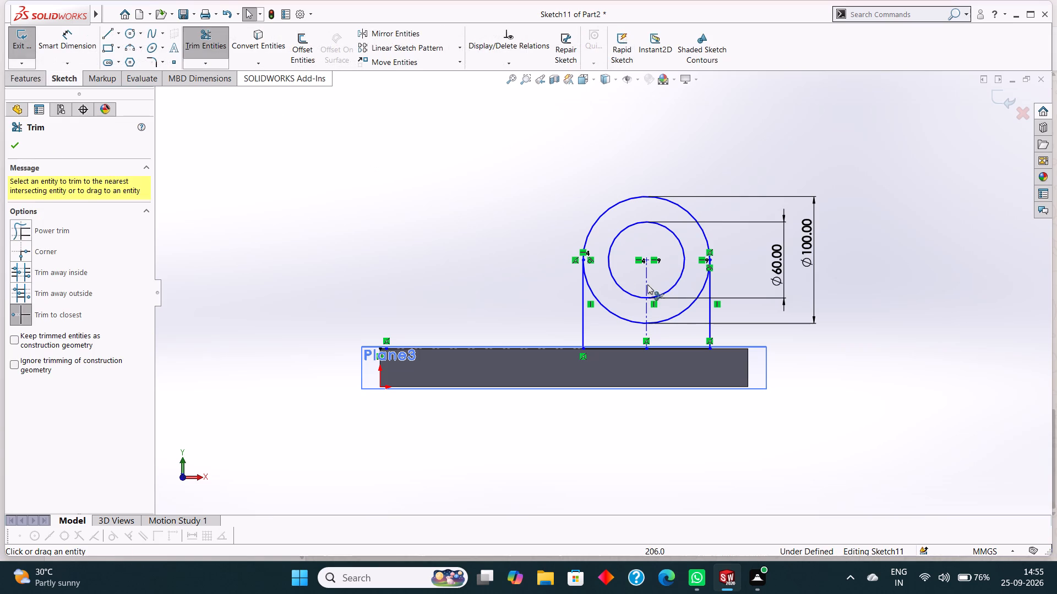
left_click(673, 317)
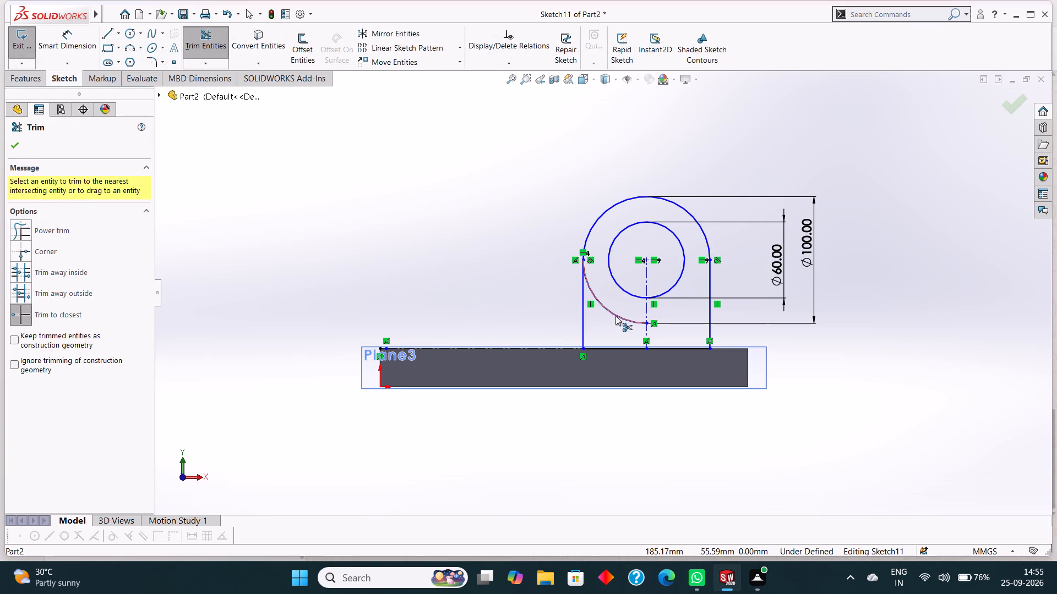
left_click(615, 316)
left_click(20, 145)
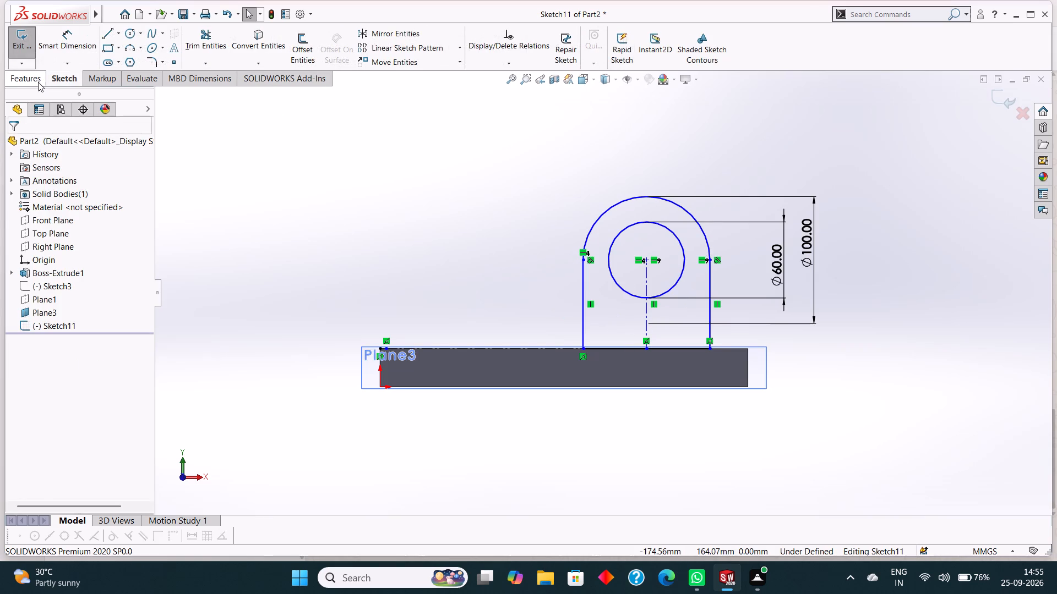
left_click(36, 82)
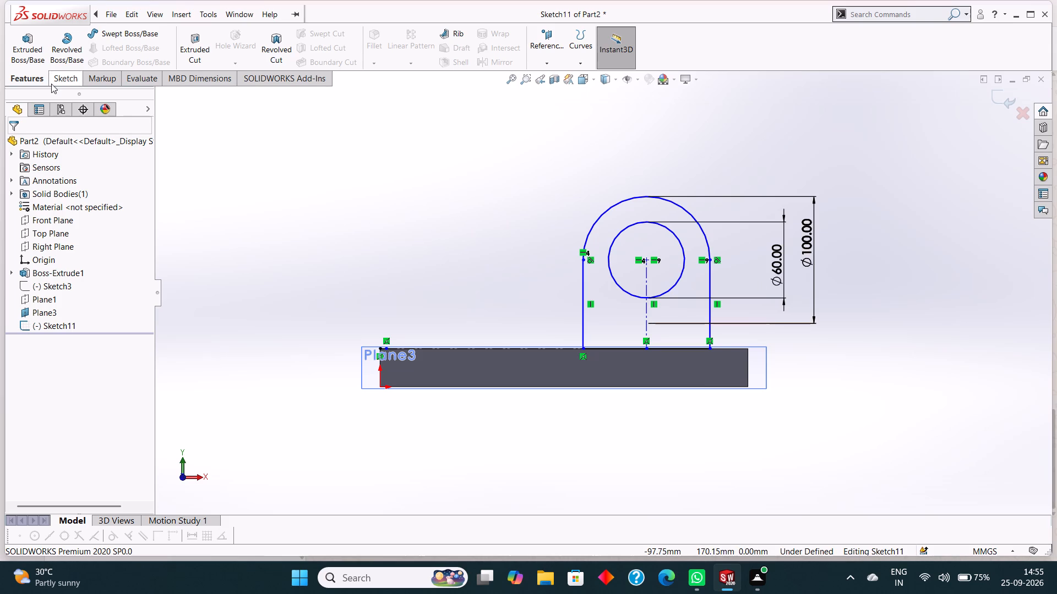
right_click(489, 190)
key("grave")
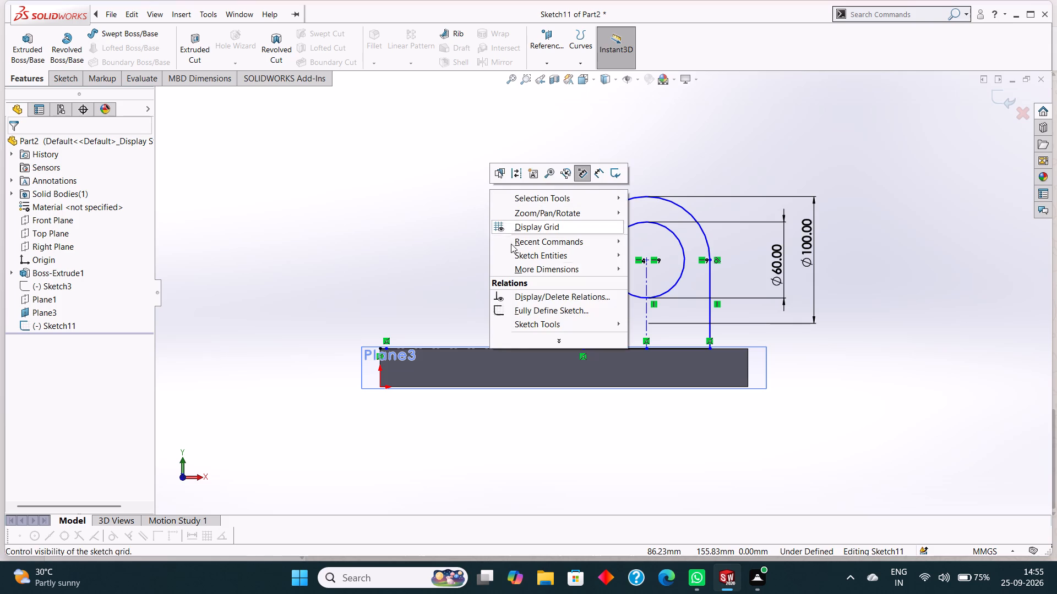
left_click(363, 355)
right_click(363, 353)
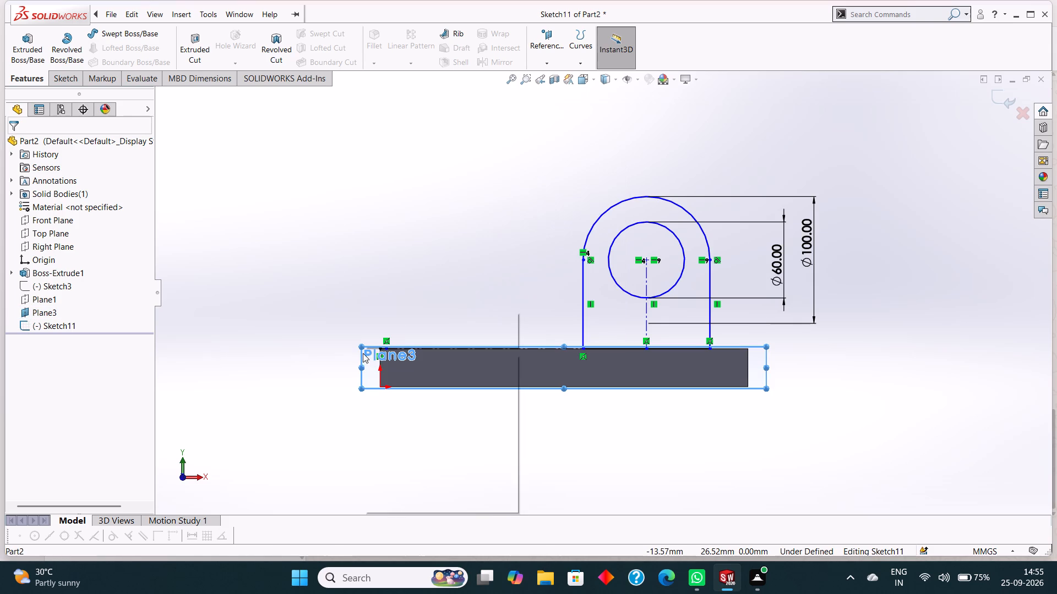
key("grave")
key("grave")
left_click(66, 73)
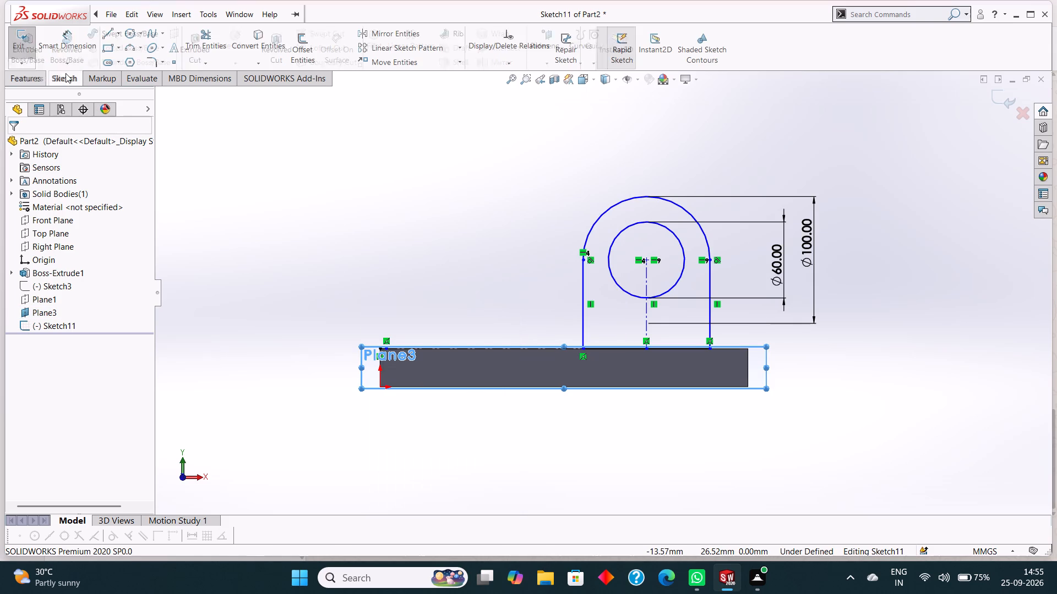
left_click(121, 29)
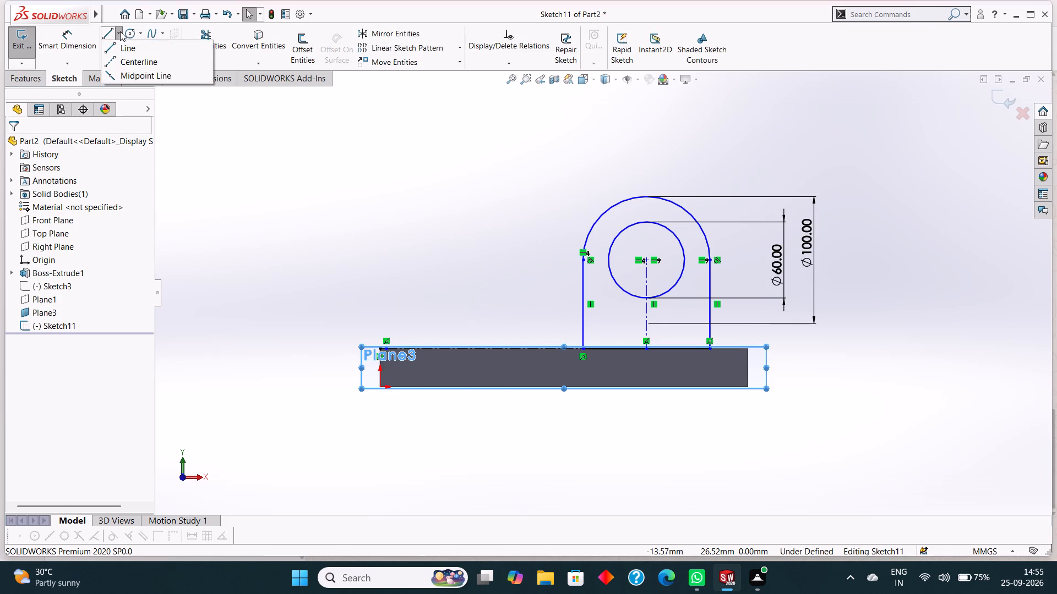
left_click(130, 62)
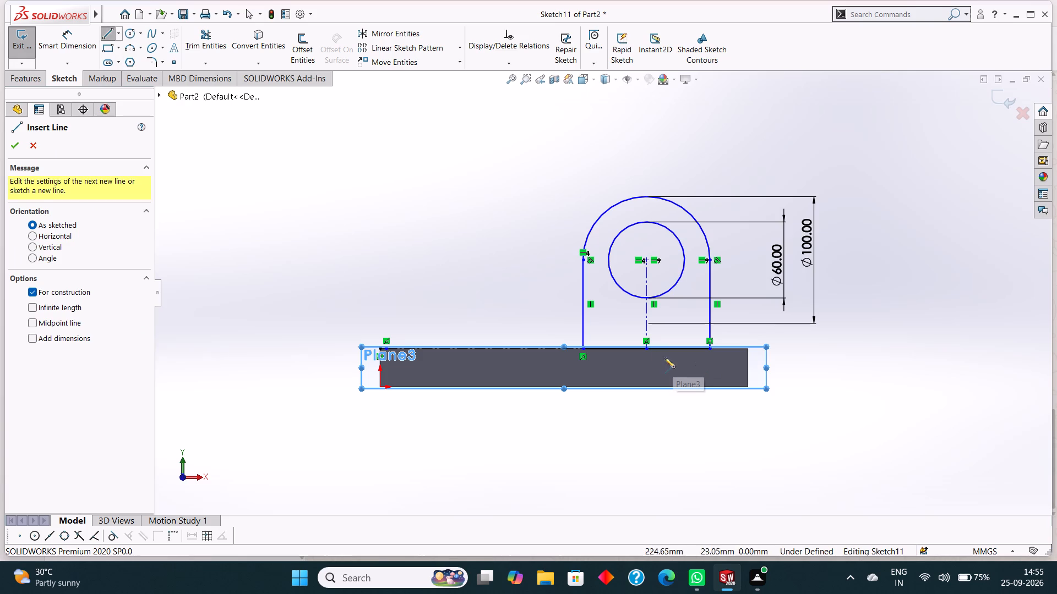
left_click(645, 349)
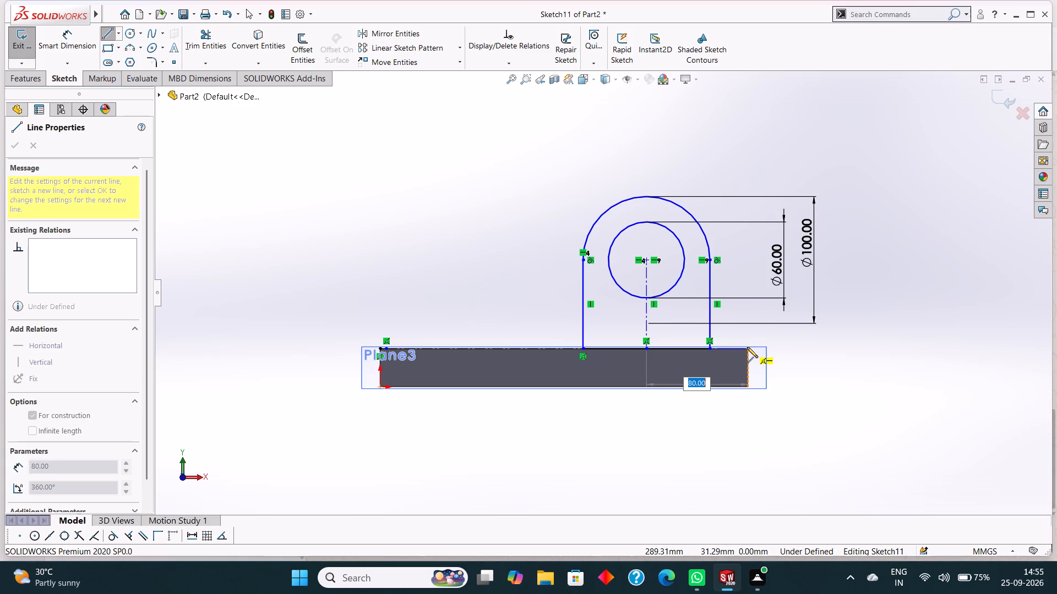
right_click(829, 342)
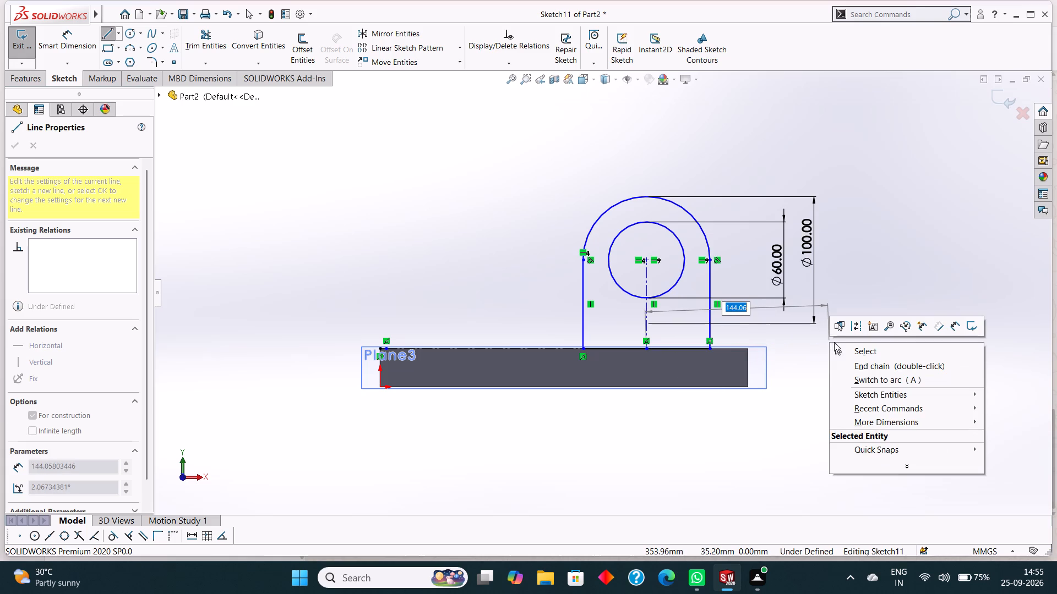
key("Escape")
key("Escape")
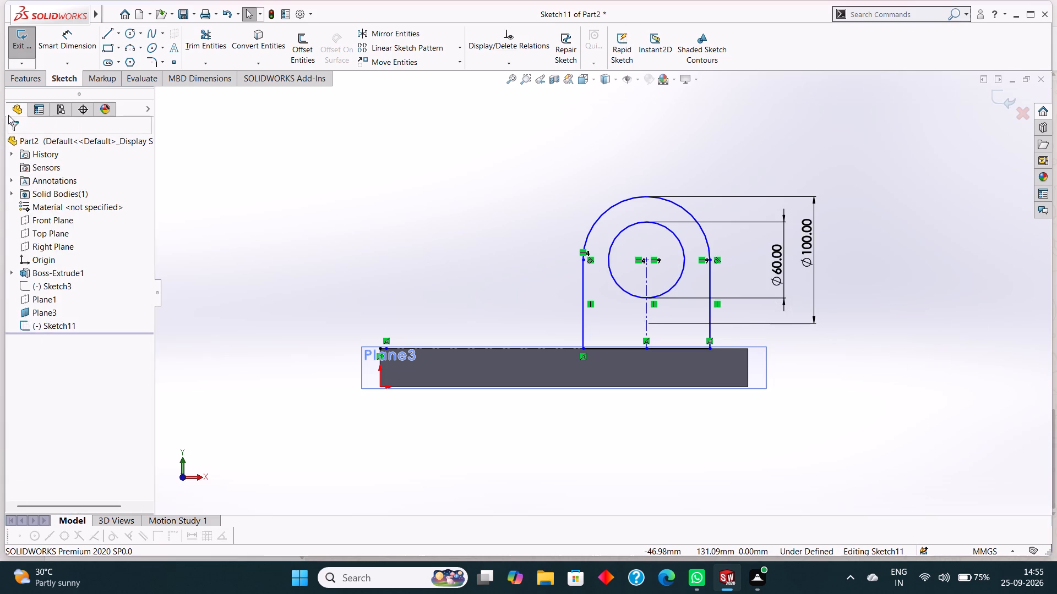
Extrude the round-topped upright profile 100 mm blind in the reversed direction, over the base, merging it with the body.
left_click(23, 82)
left_click(20, 54)
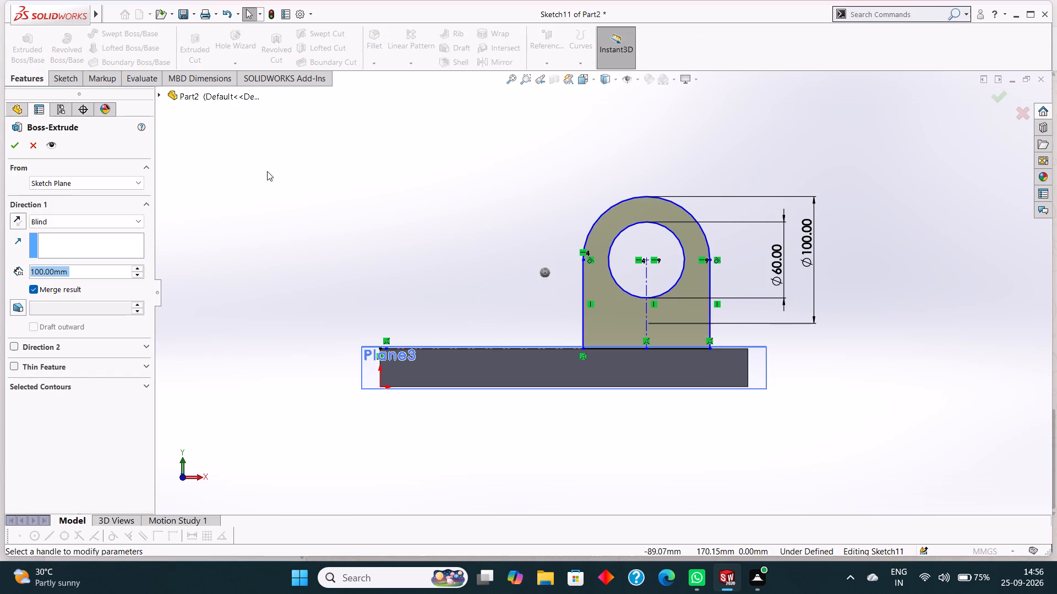
middle_click_drag(301, 171, 373, 247)
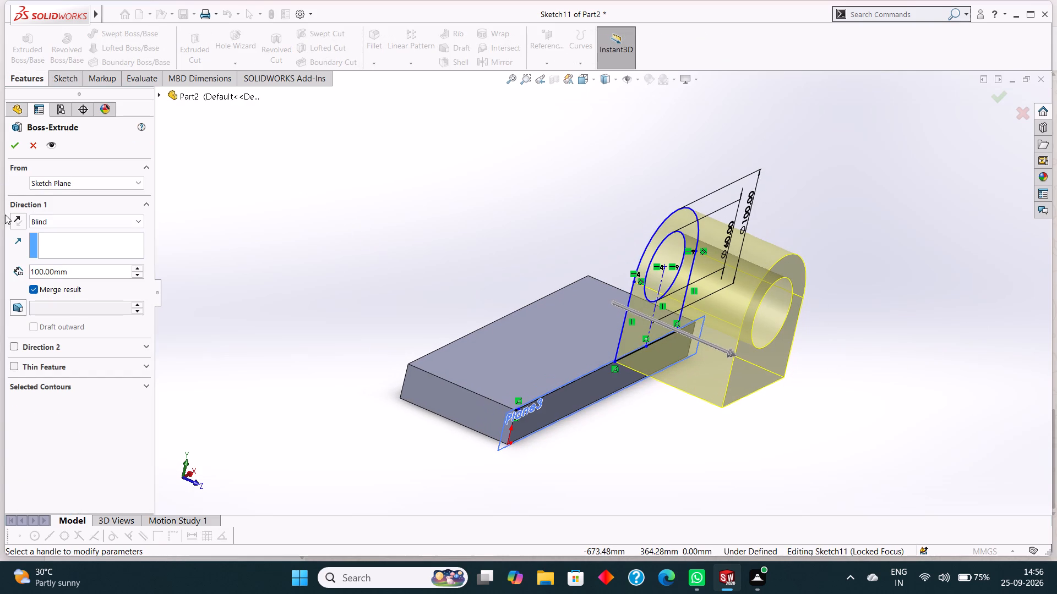
left_click(15, 221)
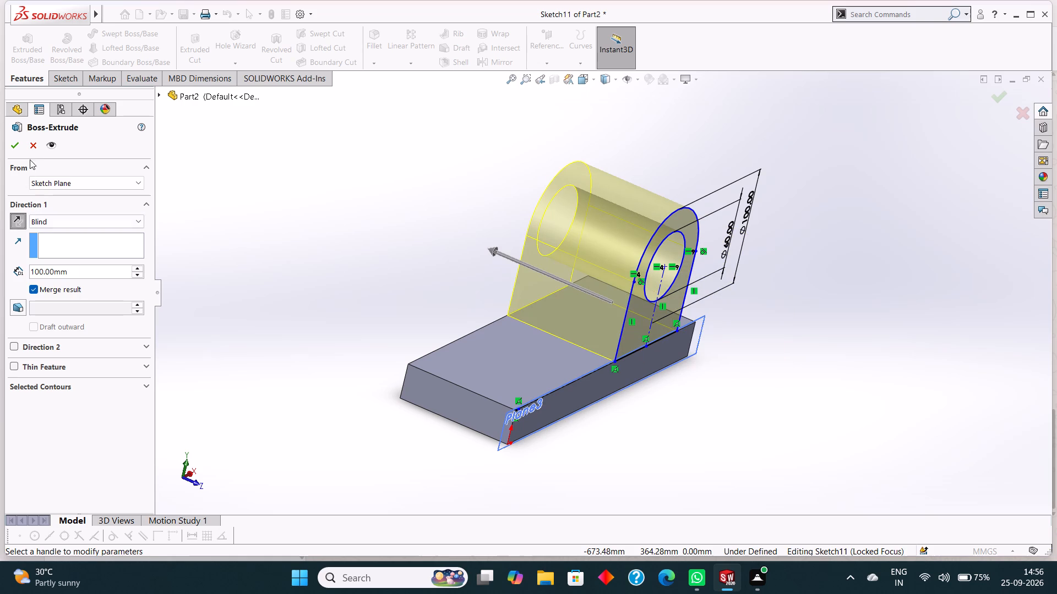
left_click(19, 146)
left_click(435, 202)
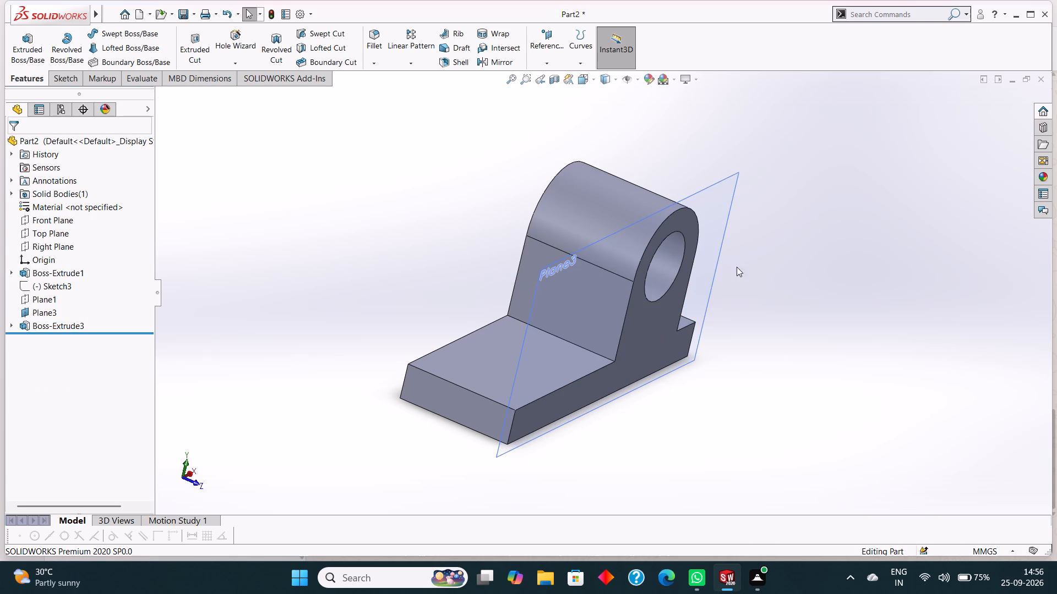
Hide the reference plane at the base's front face, Plane3.
right_click(716, 178)
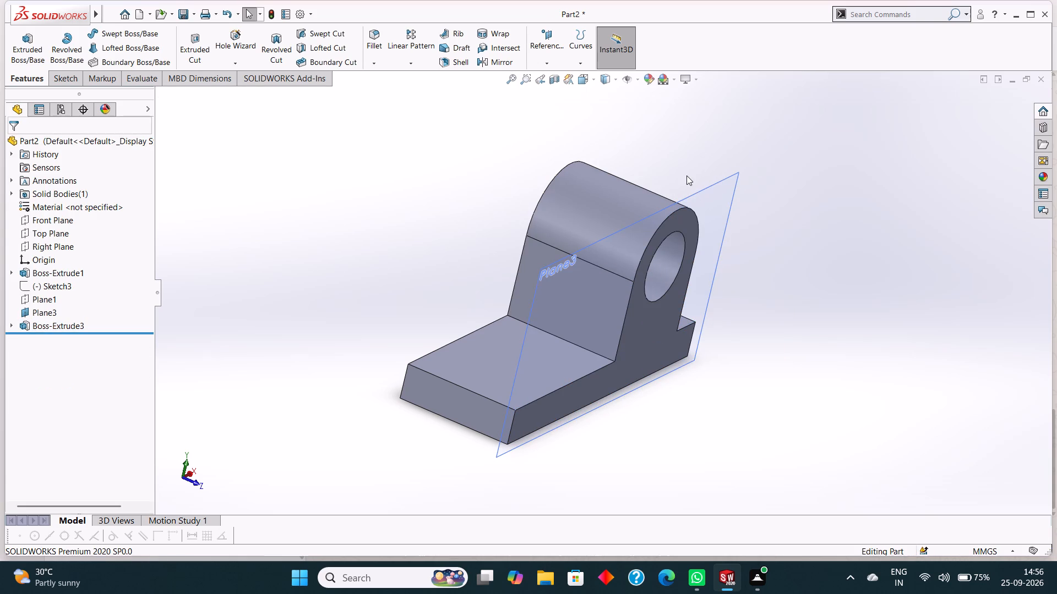
left_click(686, 175)
left_click(710, 186)
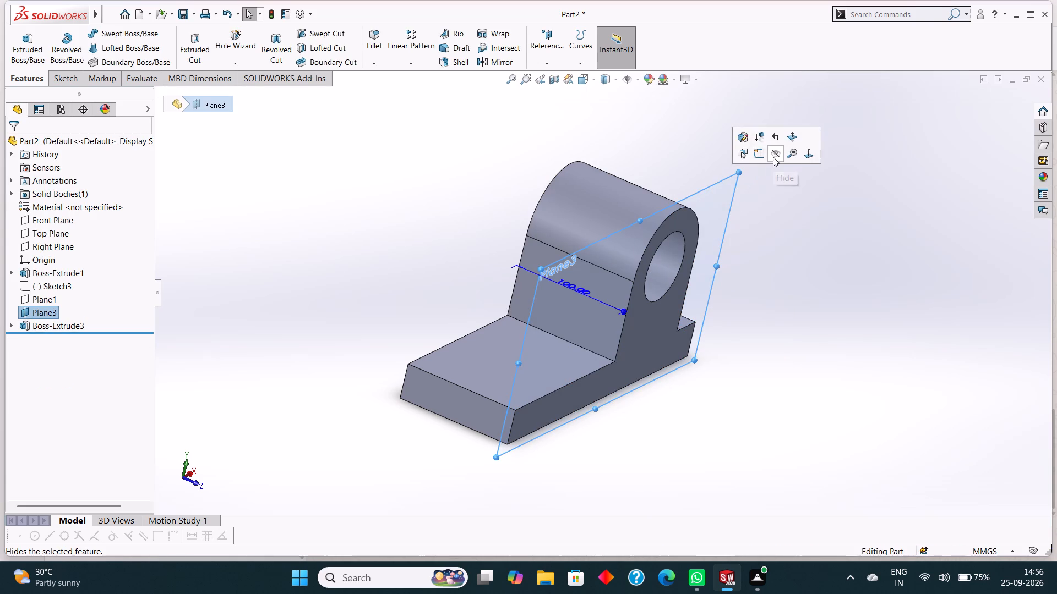
left_click(773, 156)
Start a new sketch on the base's top face, on the narrow strip beside the upright, viewed face-on.
middle_click_drag(815, 266, 696, 349)
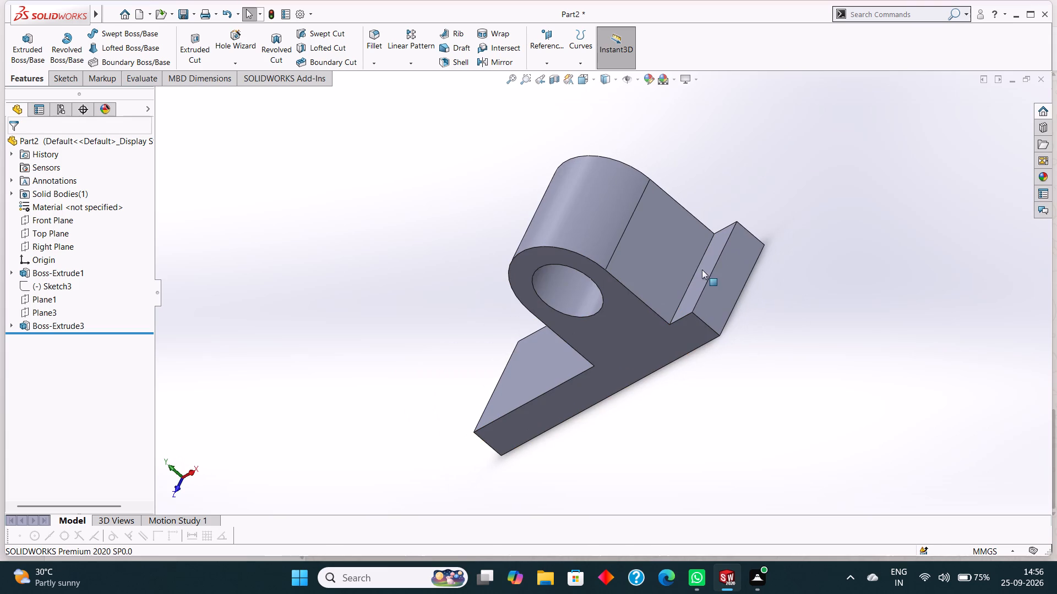
middle_click_drag(864, 268, 894, 303)
left_click(735, 283)
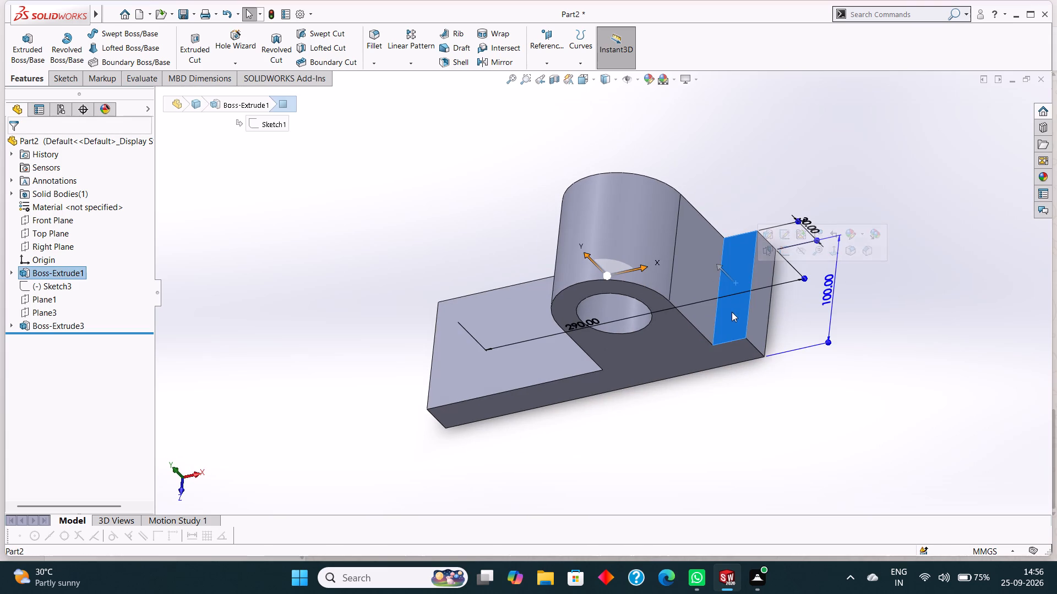
key("ctrl+8")
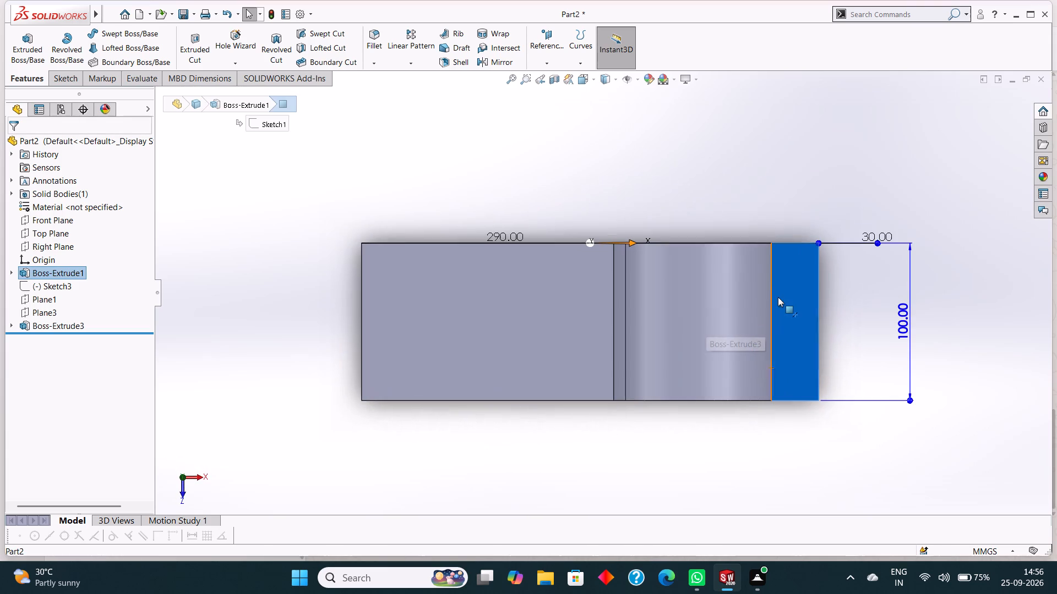
right_click(796, 276)
left_click(819, 262)
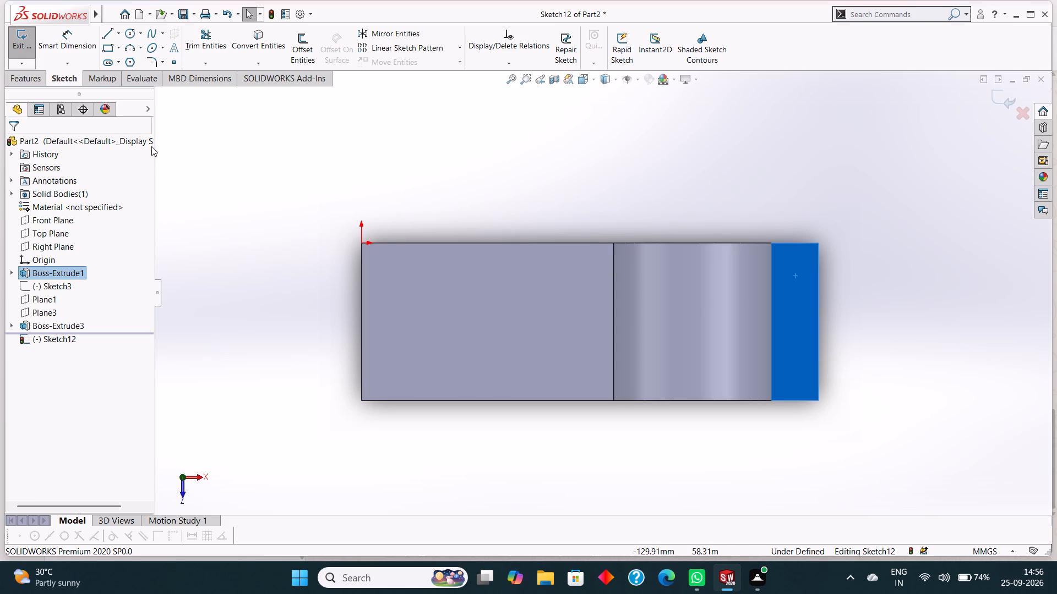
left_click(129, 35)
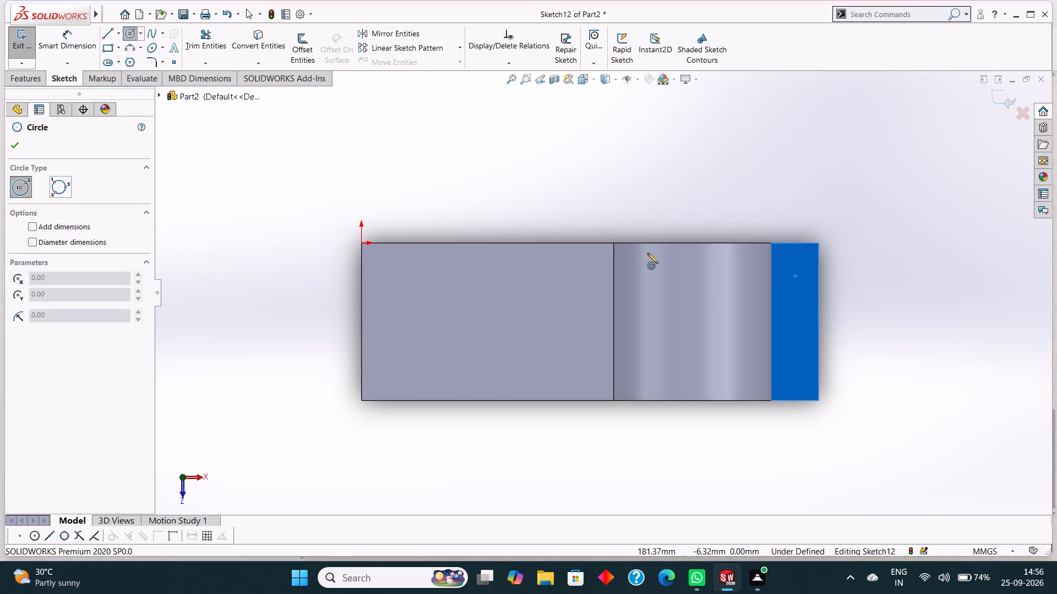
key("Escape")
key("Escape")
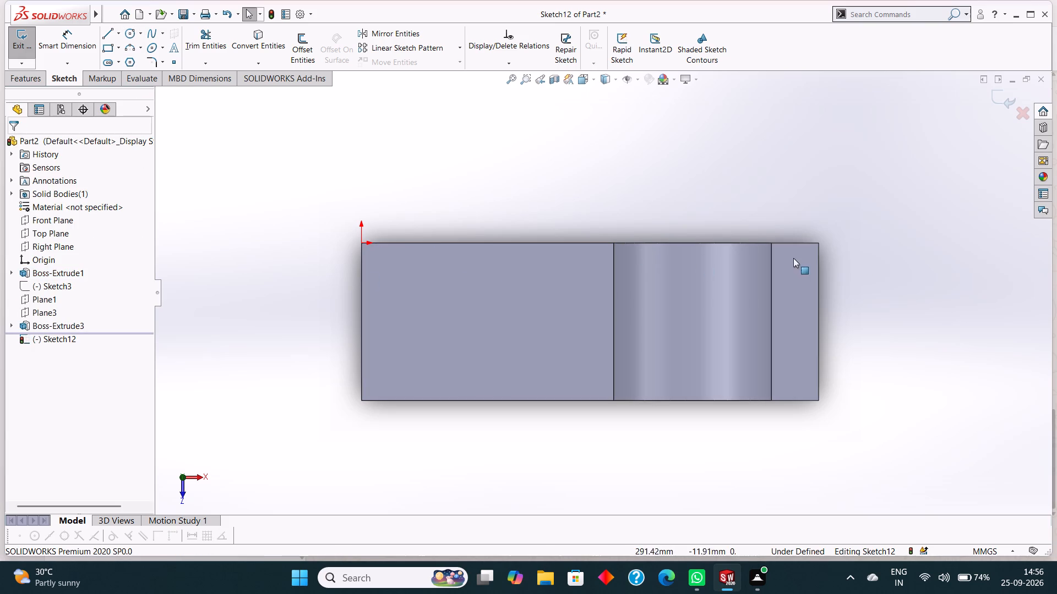
Sketch a circle of radius 12.5 mm centred on the narrow top strip of the base beside the upright.
left_click(126, 31)
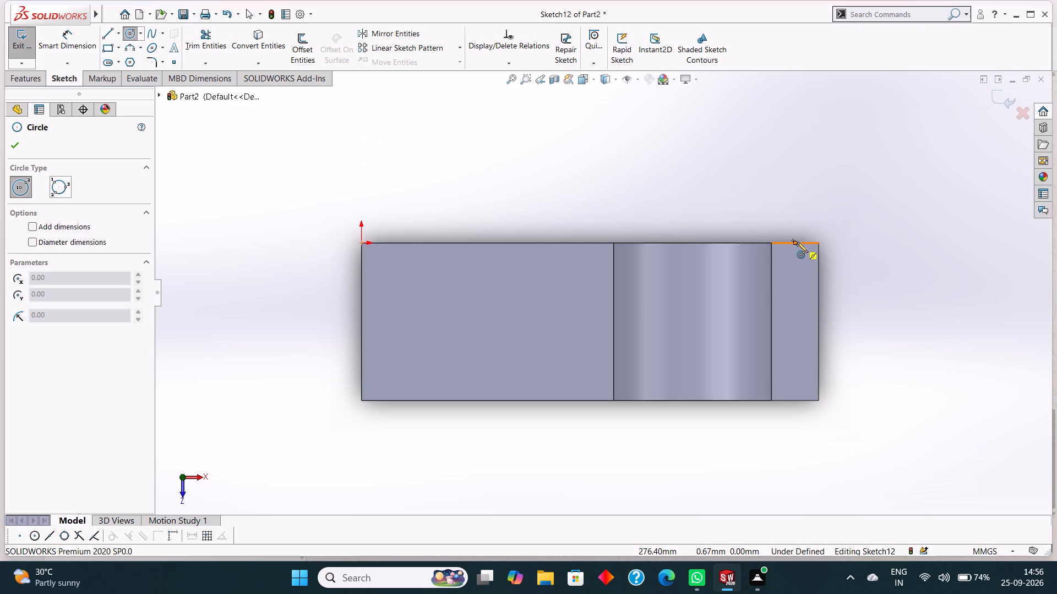
left_click(794, 320)
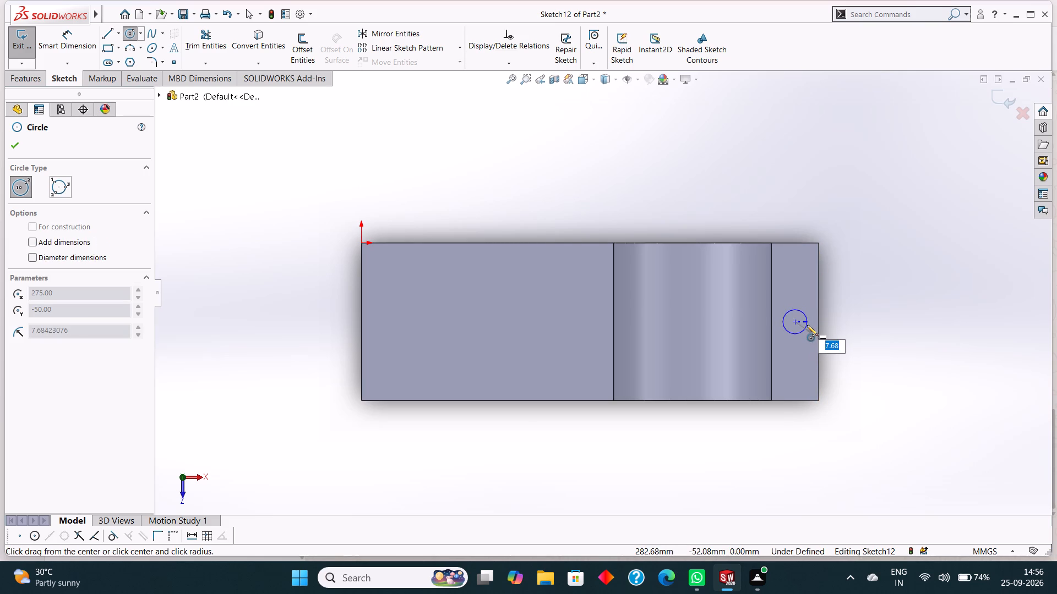
type("12.5")
key("Return")
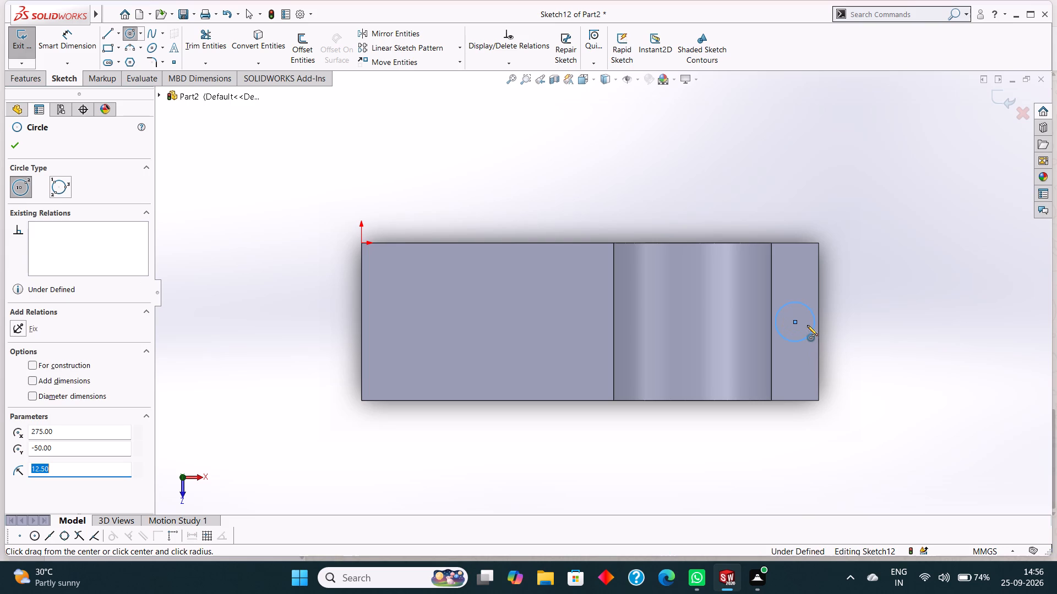
left_click(10, 147)
Add a diameter dimension to the circle on the narrow strip, placed outside the base's end.
left_click(69, 41)
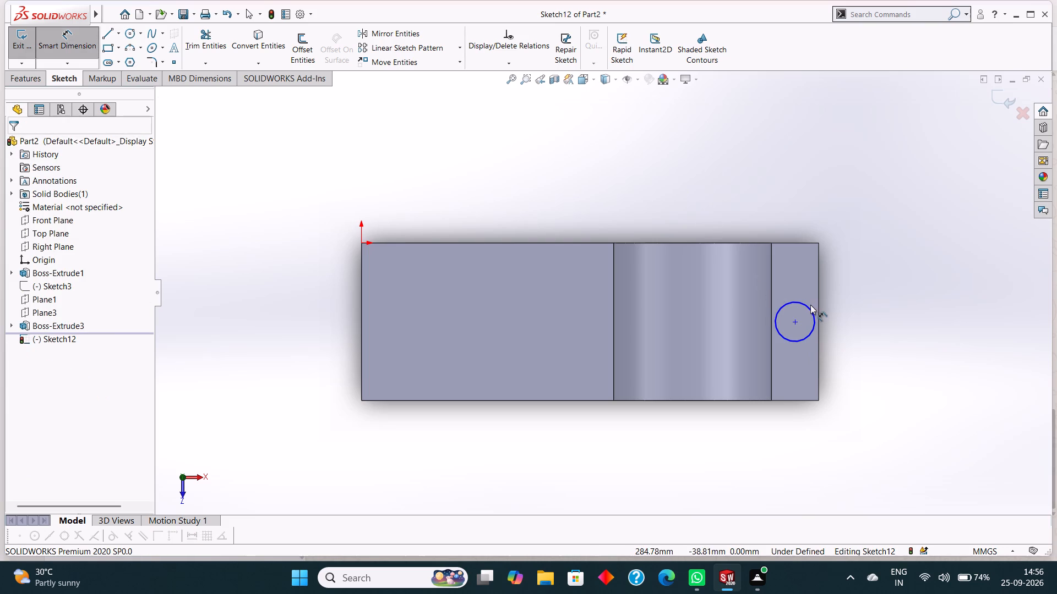
left_click(797, 305)
left_click(875, 318)
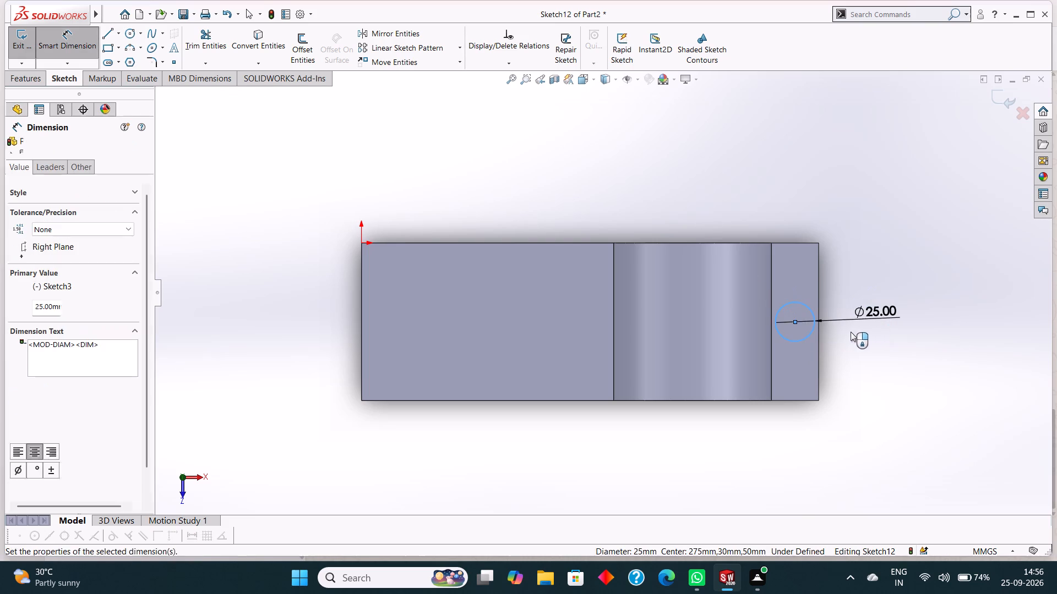
left_click(828, 300)
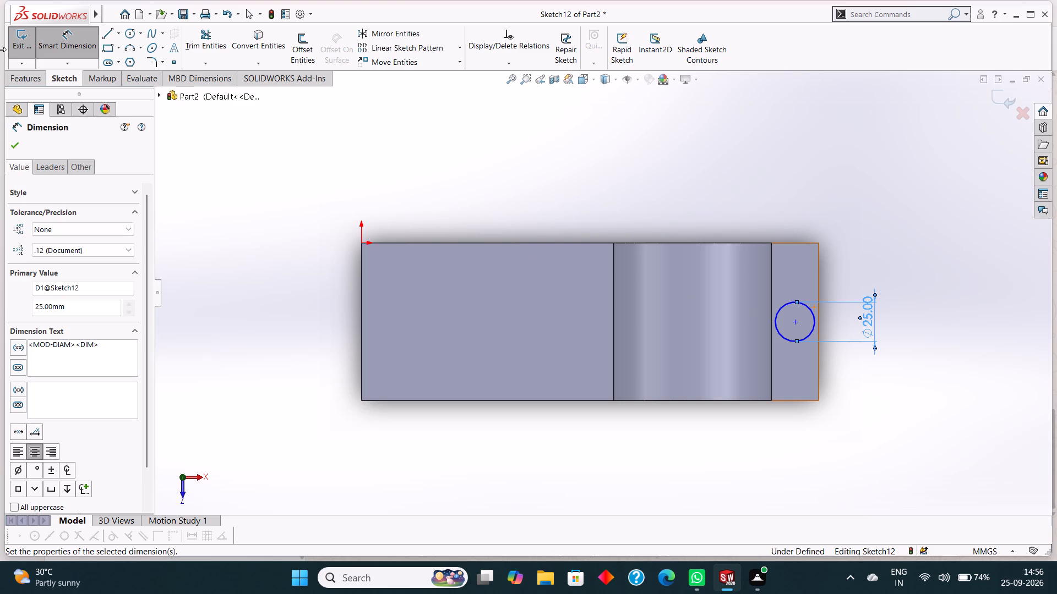
left_click(17, 142)
Extrude-cut the circle with a Through All end condition to make a hole in the base's narrow strip.
left_click(26, 82)
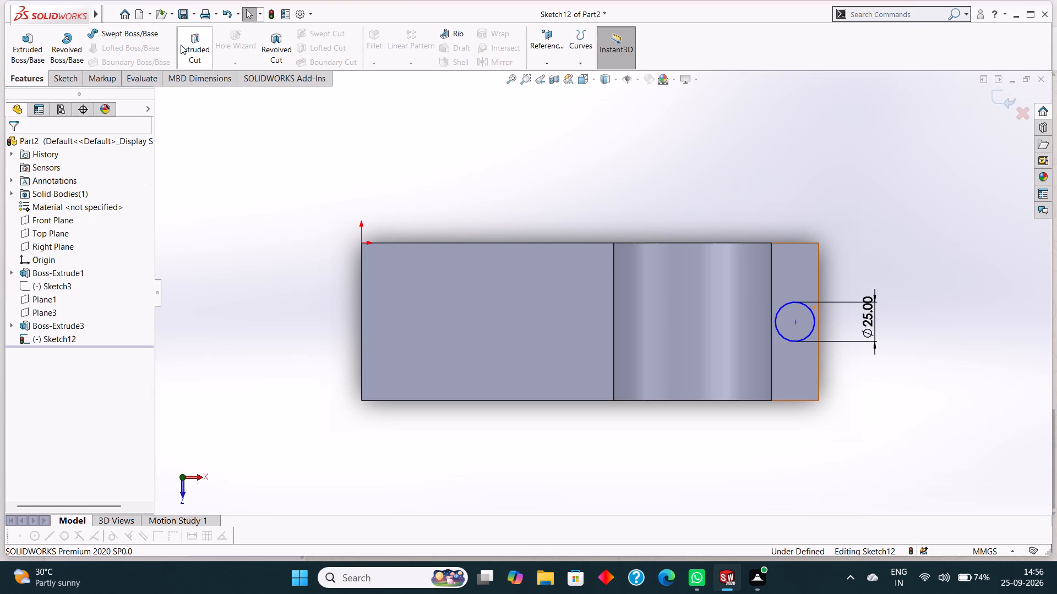
left_click(181, 45)
middle_click_drag(265, 156, 261, 138)
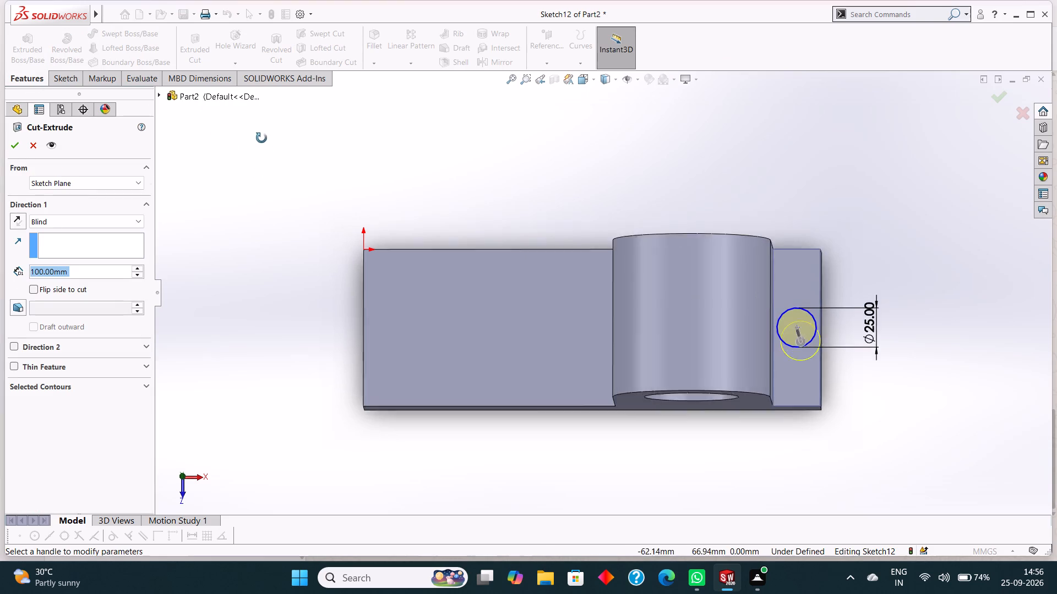
middle_click_drag(261, 138, 258, 102)
left_click(91, 219)
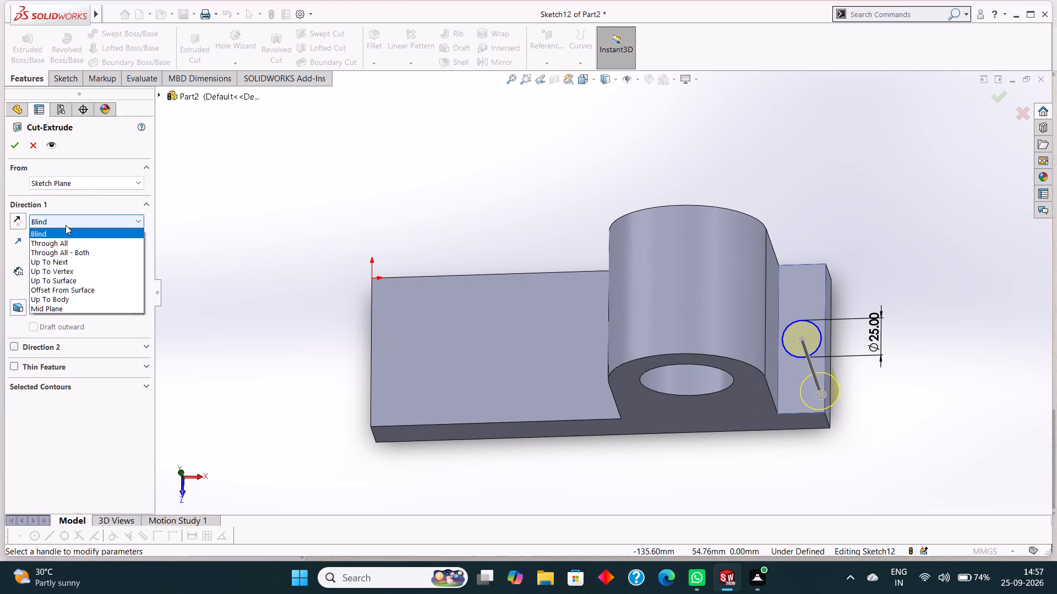
left_click(65, 242)
left_click(17, 144)
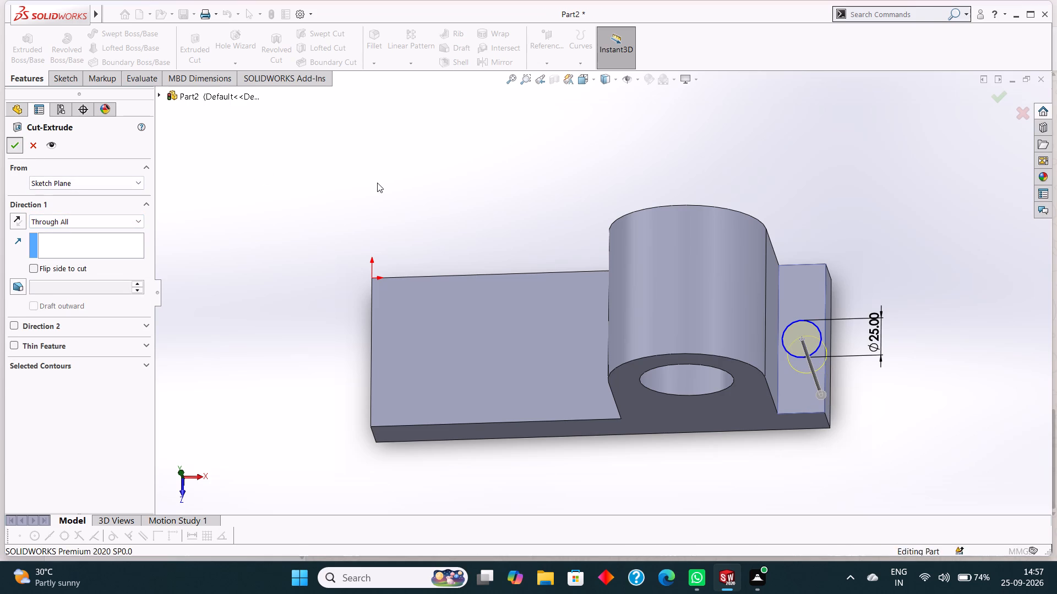
left_click(378, 180)
Examine the part from several angles, including the hole cut in the narrow strip beside the upright.
scroll(385, 175, "up", 1)
middle_click_drag(385, 175, 410, 180)
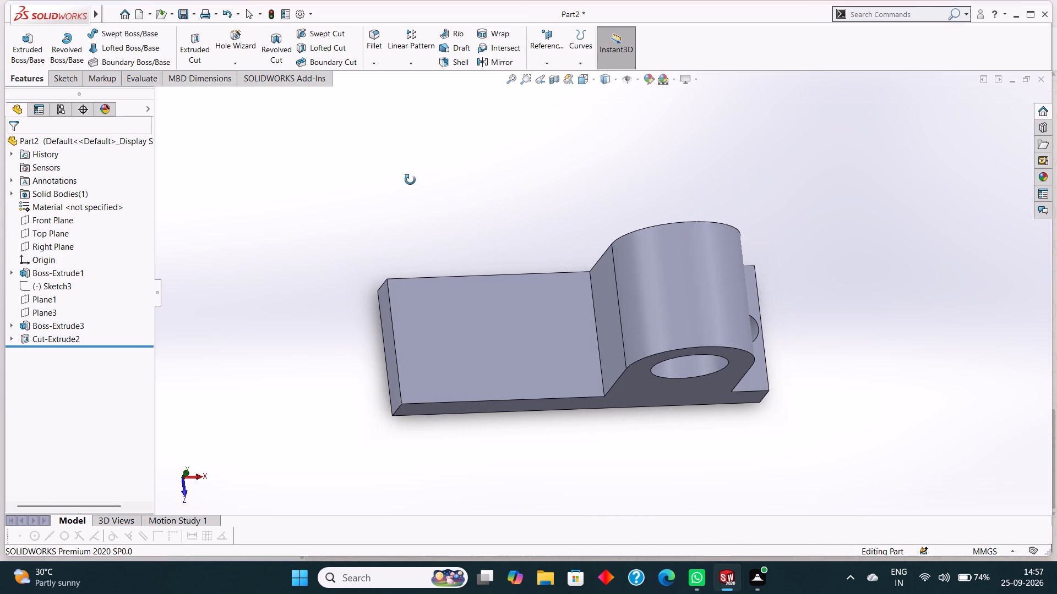
middle_click_drag(410, 180, 414, 180)
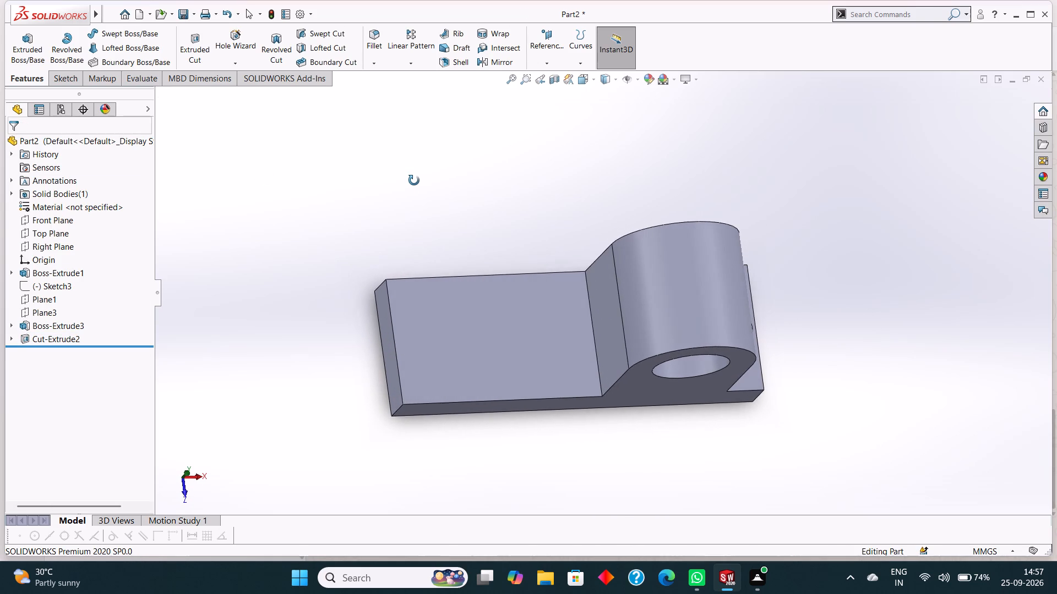
middle_click_drag(414, 180, 413, 181)
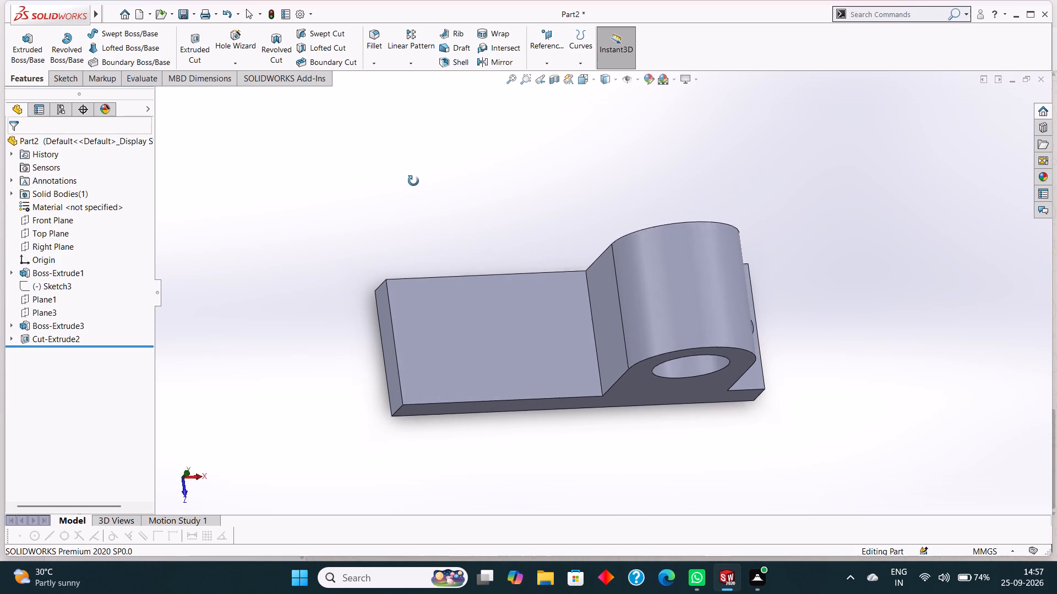
middle_click_drag(413, 181, 411, 174)
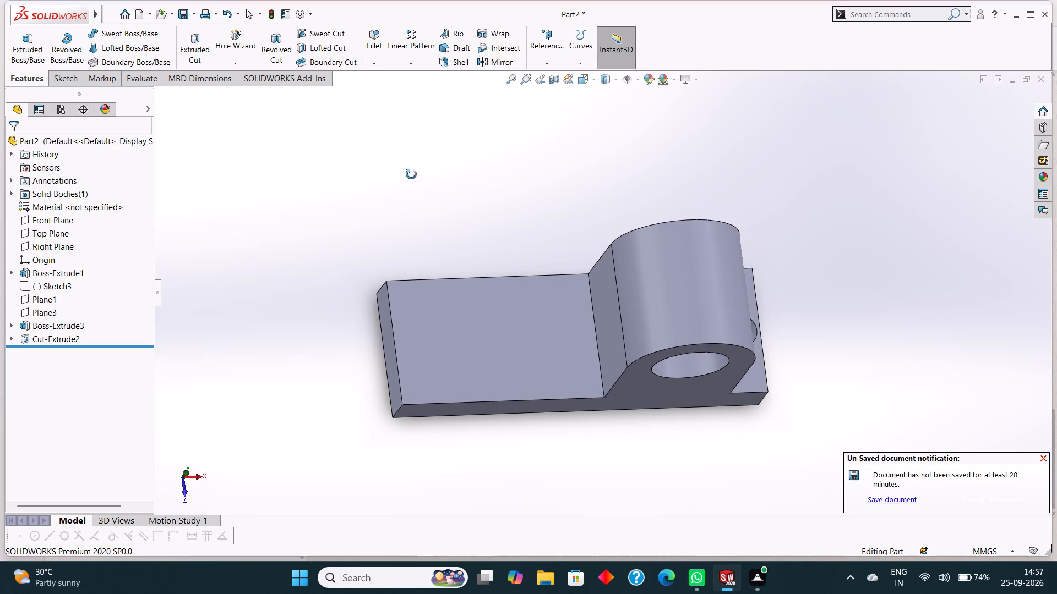
middle_click_drag(411, 174, 408, 167)
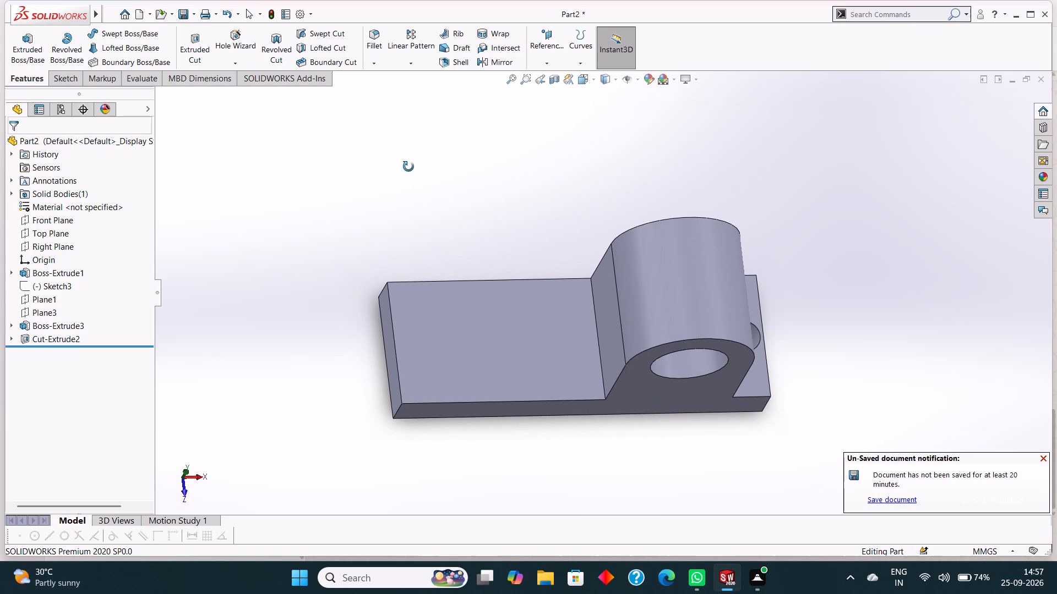
middle_click_drag(408, 167, 410, 152)
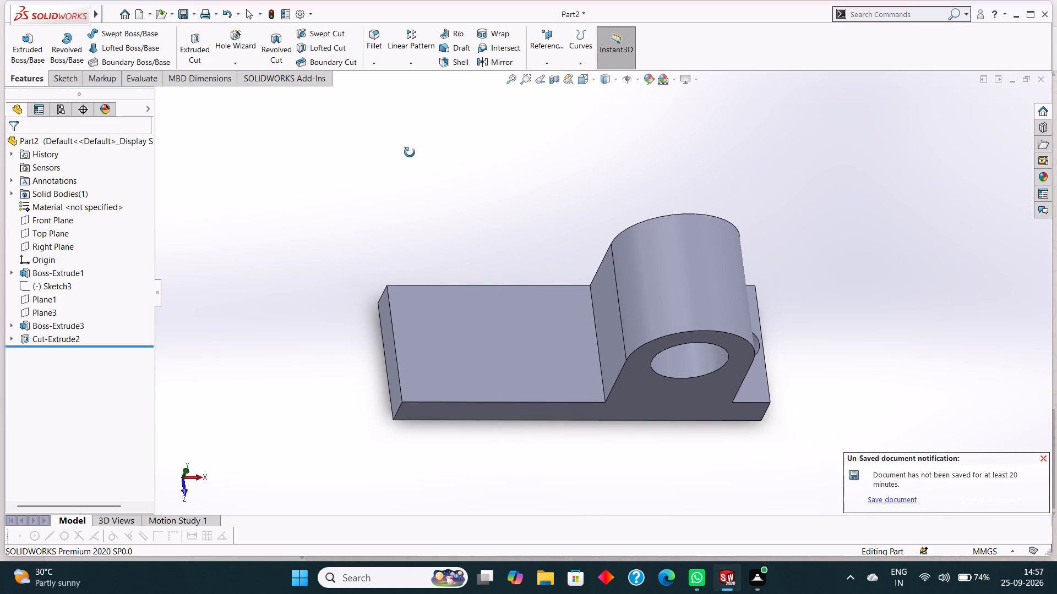
middle_click_drag(410, 152, 419, 170)
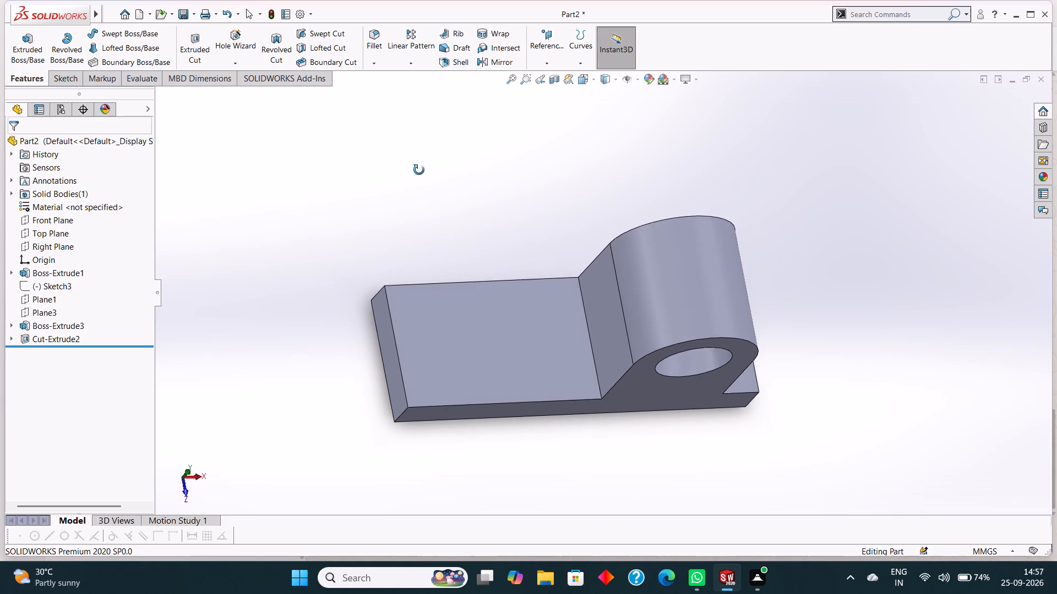
middle_click_drag(419, 170, 378, 170)
scroll(378, 170, "down", 1)
middle_click_drag(434, 170, 417, 167)
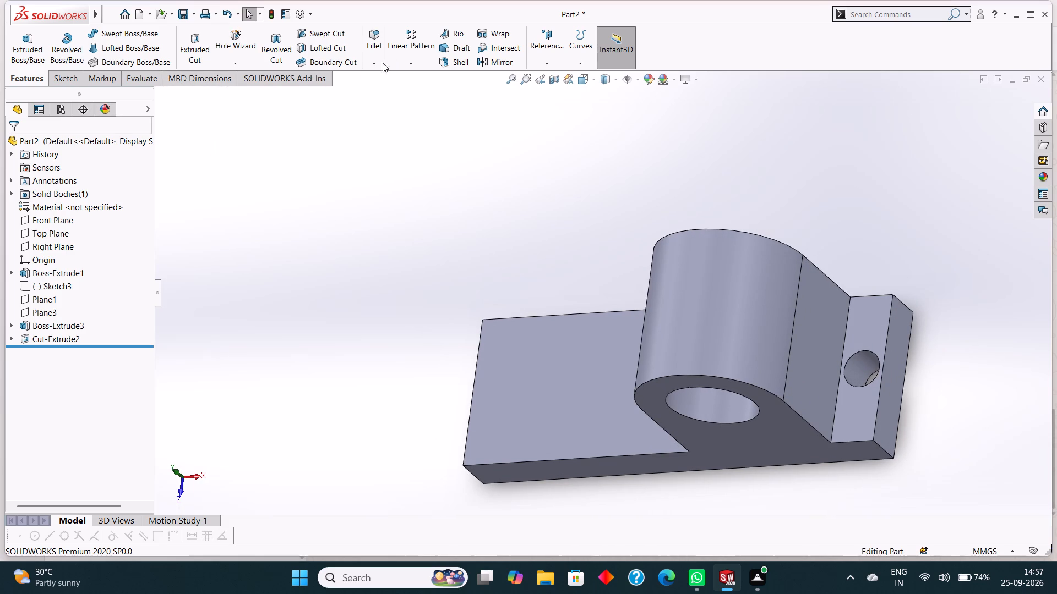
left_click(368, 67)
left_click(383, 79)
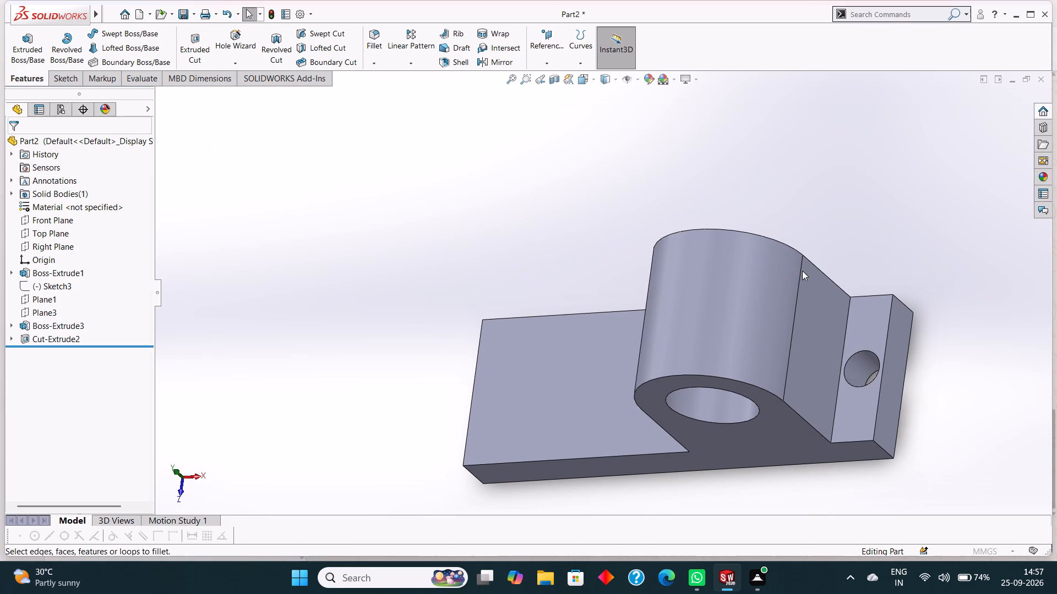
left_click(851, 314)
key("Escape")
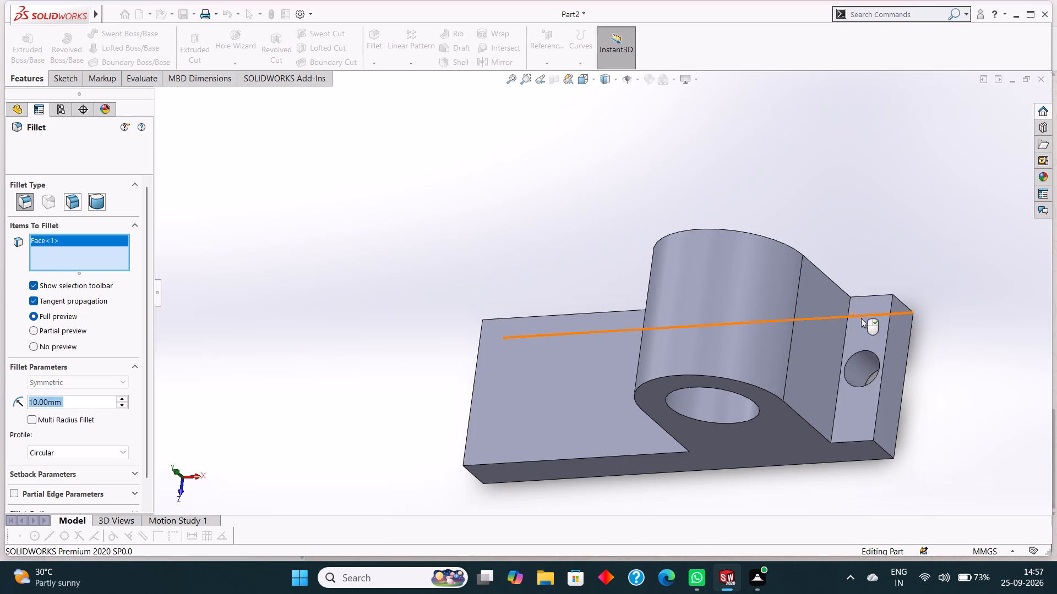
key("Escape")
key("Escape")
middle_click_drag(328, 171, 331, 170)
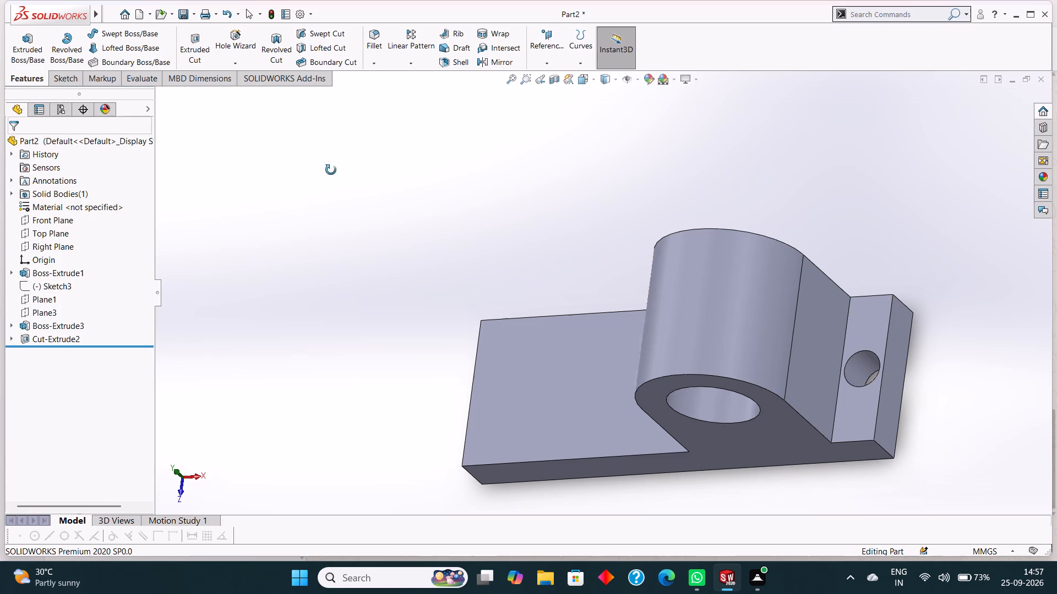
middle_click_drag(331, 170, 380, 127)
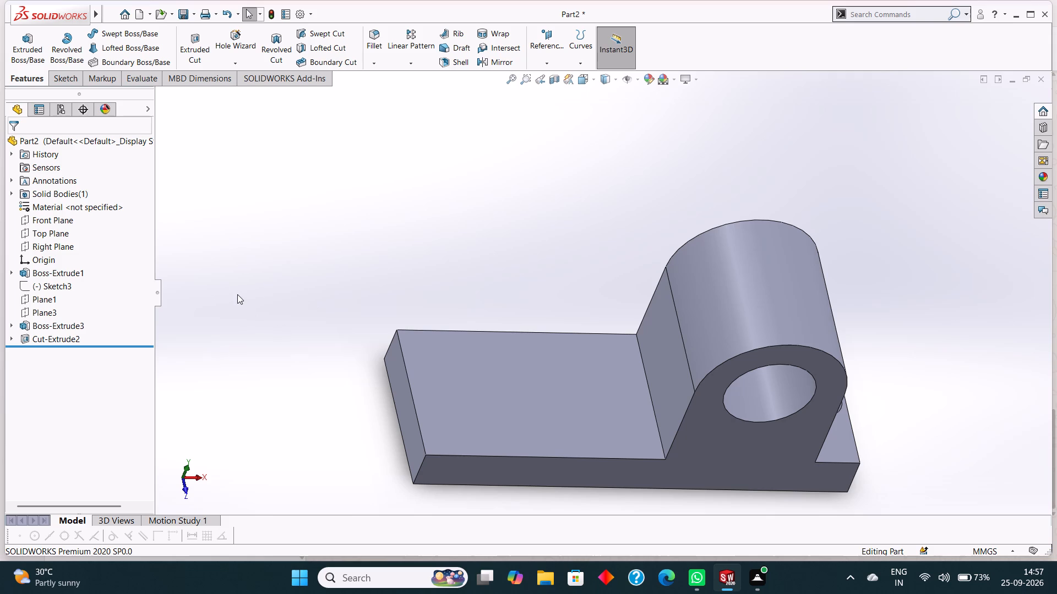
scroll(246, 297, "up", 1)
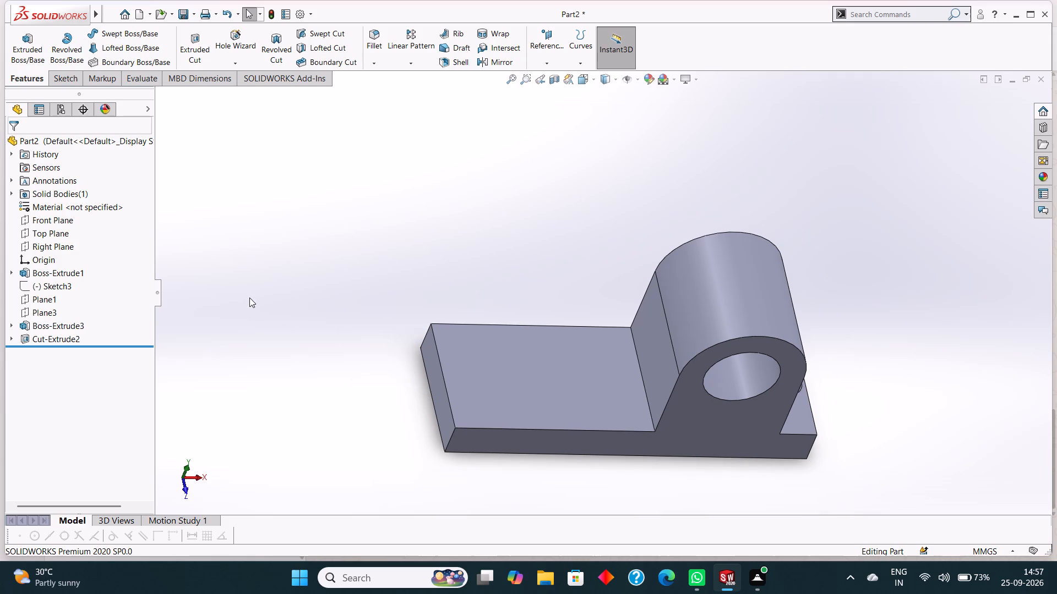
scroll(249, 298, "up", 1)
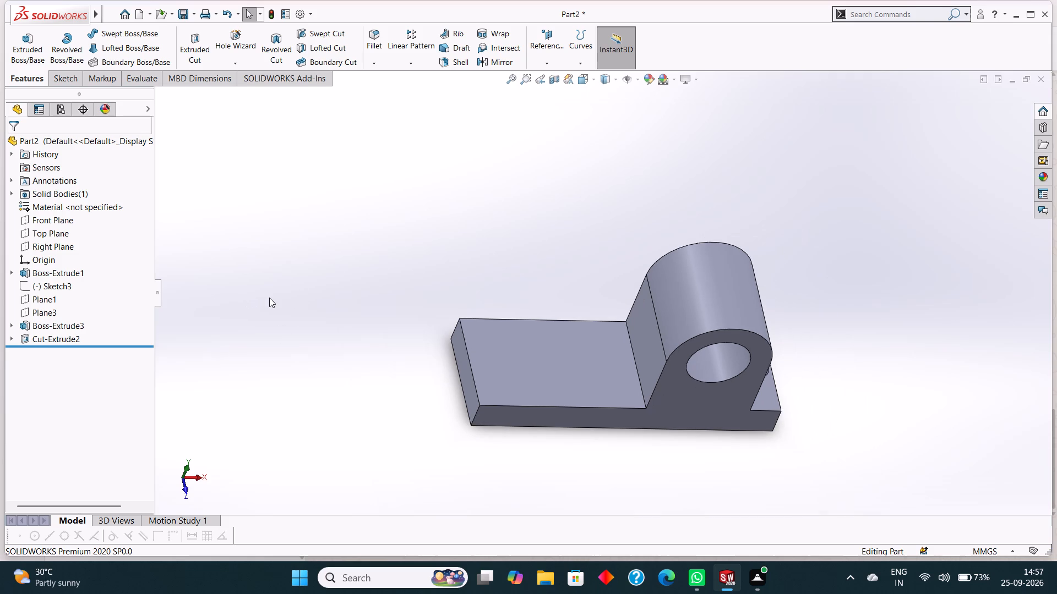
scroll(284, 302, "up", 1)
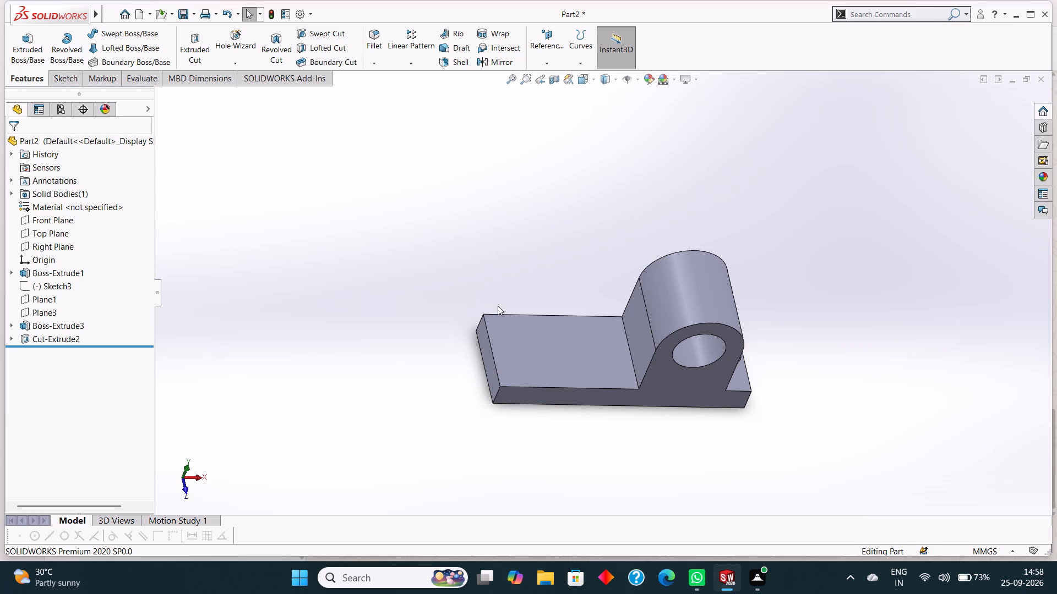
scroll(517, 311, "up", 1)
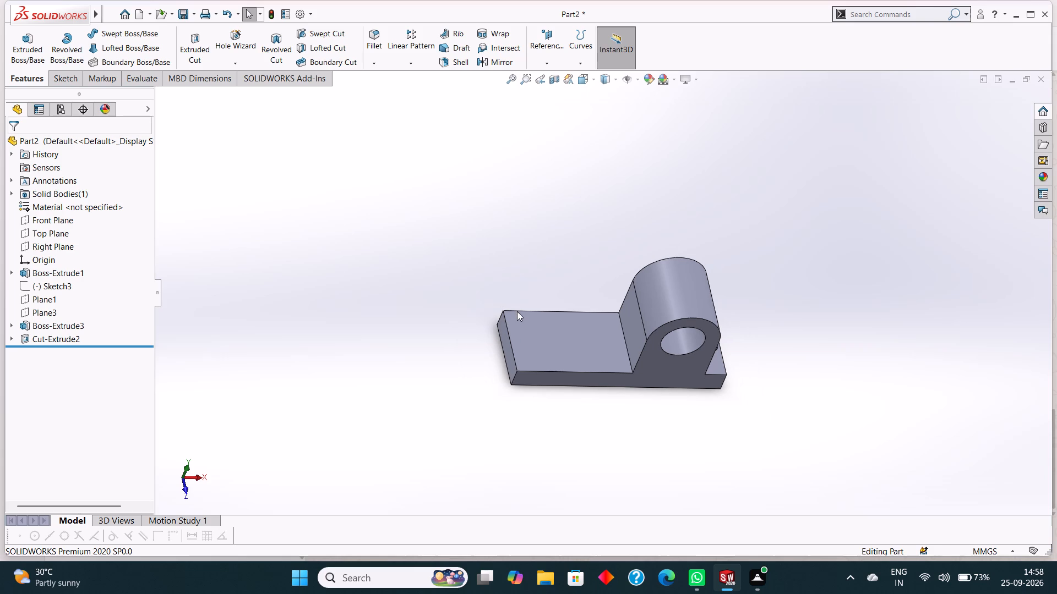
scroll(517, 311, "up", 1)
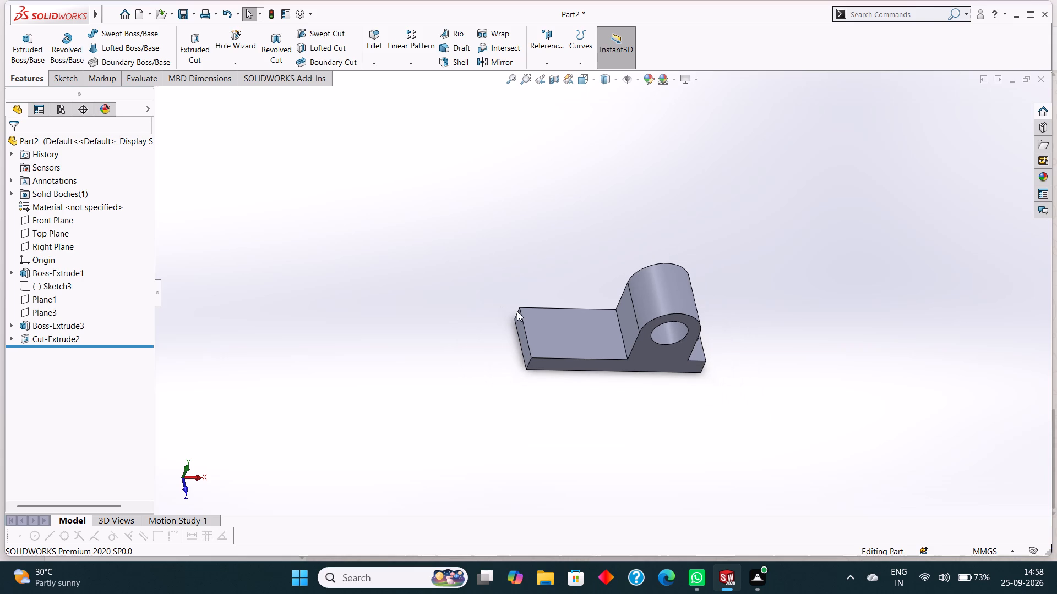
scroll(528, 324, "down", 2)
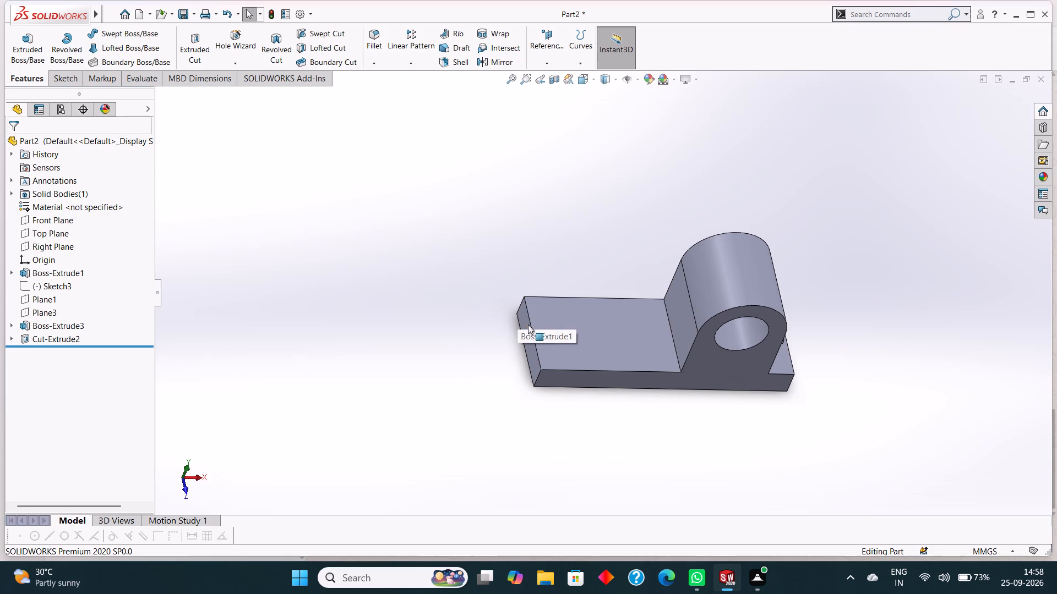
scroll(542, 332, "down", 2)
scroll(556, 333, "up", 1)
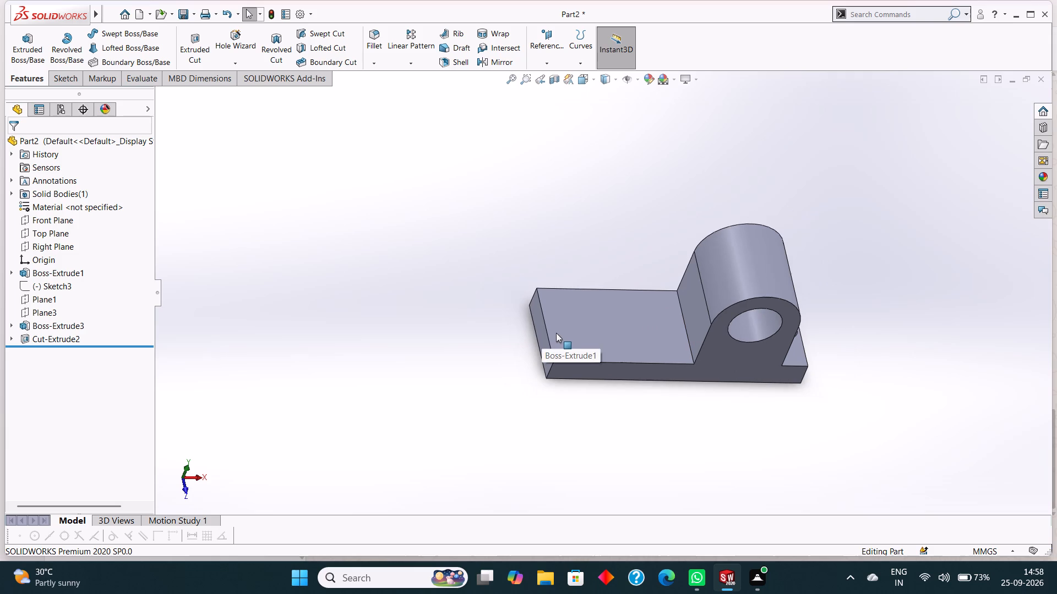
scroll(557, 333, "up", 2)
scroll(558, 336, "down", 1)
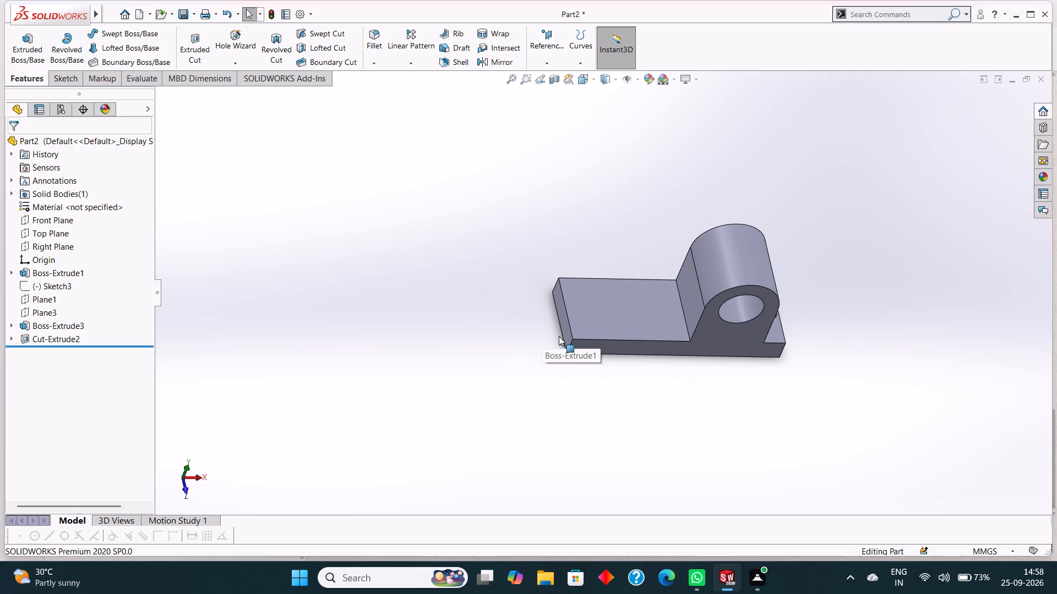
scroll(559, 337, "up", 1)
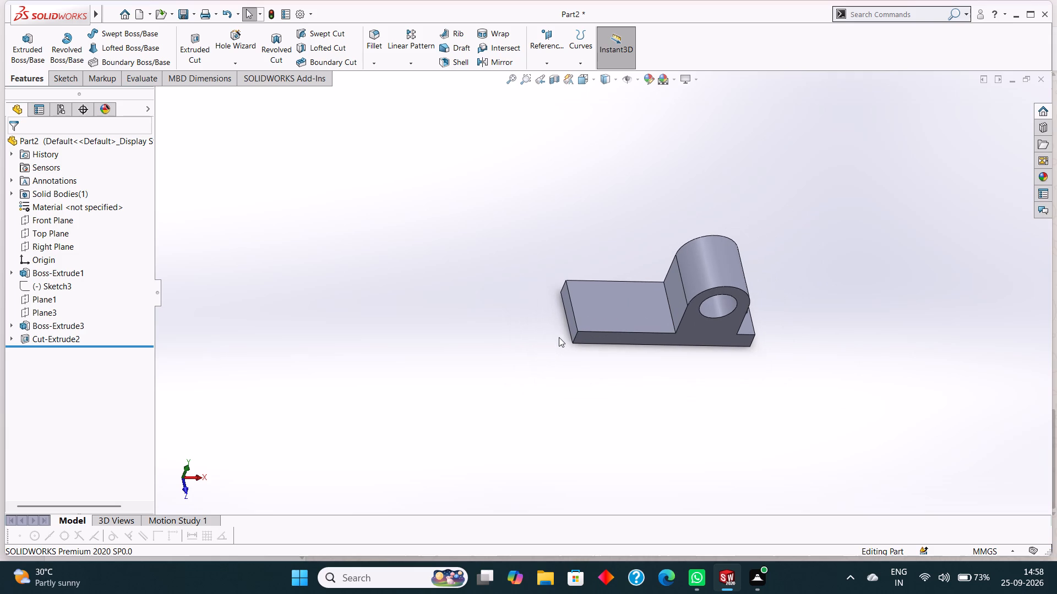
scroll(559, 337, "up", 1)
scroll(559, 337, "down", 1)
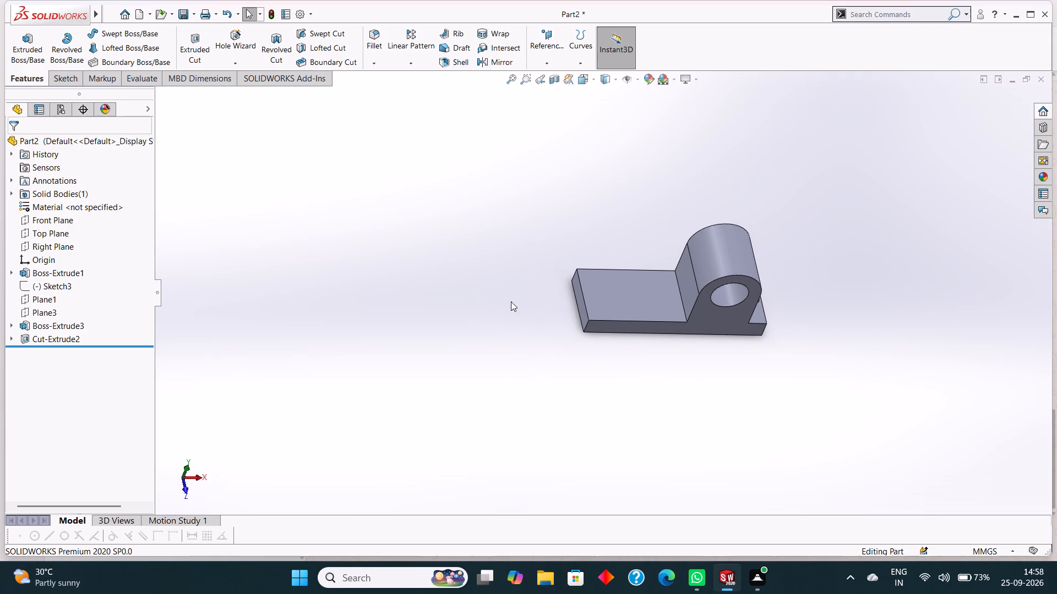
Start a new sketch on the base's large top face, on the long side of the upright.
right_click(605, 289)
left_click(629, 275)
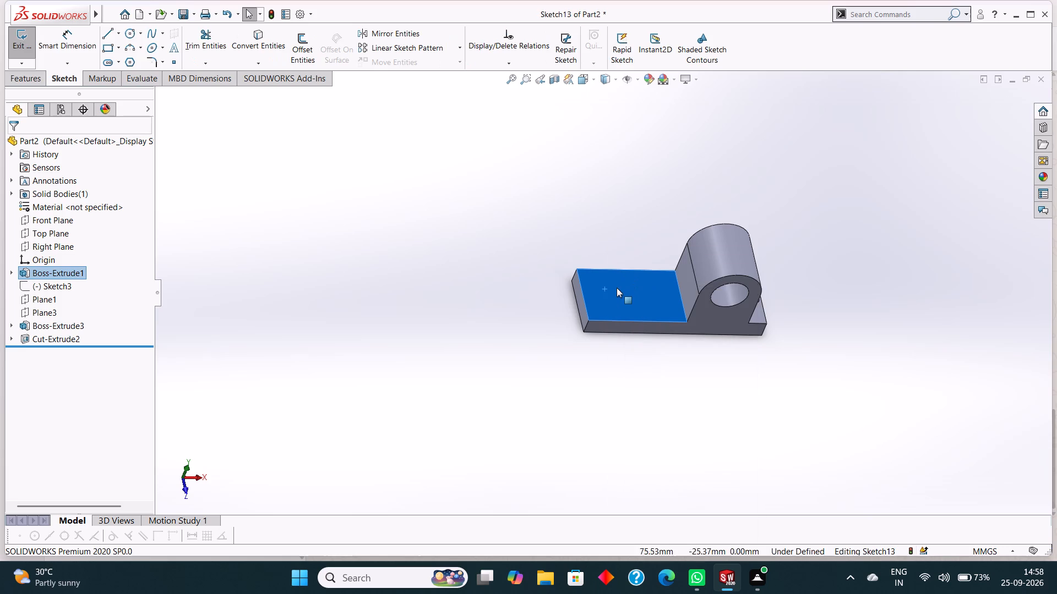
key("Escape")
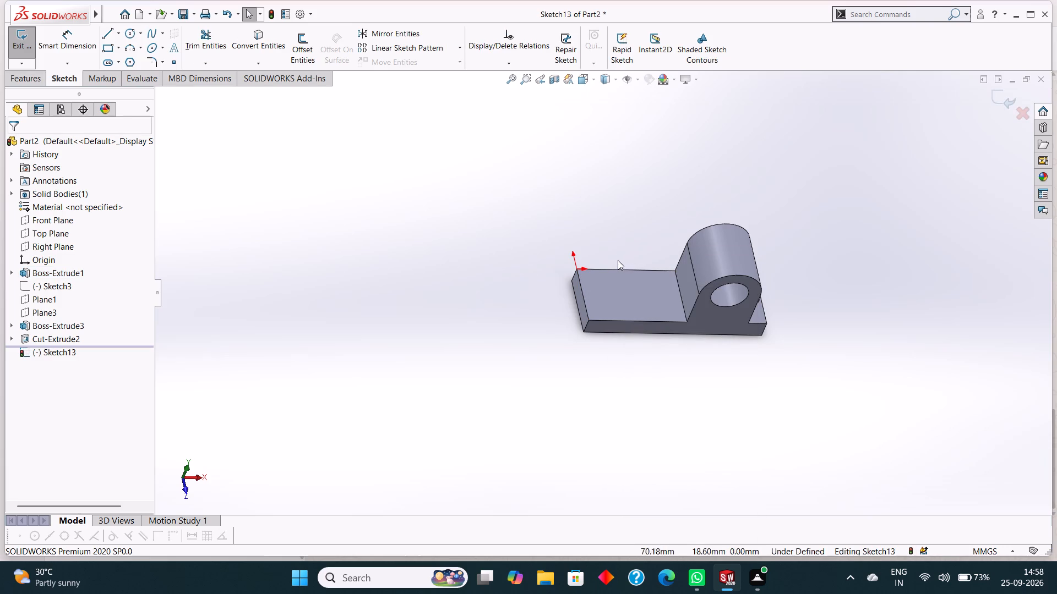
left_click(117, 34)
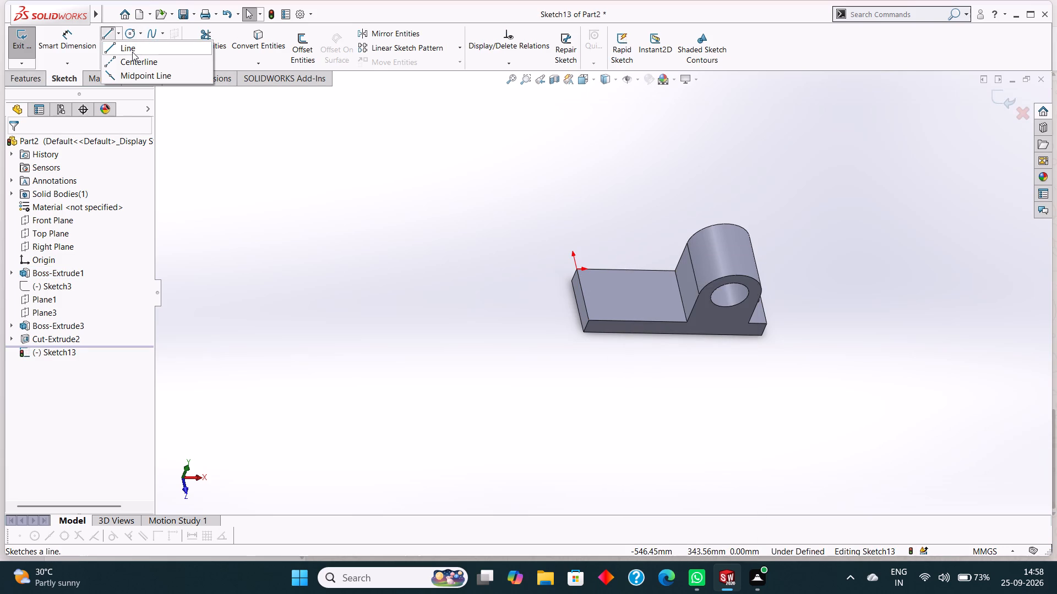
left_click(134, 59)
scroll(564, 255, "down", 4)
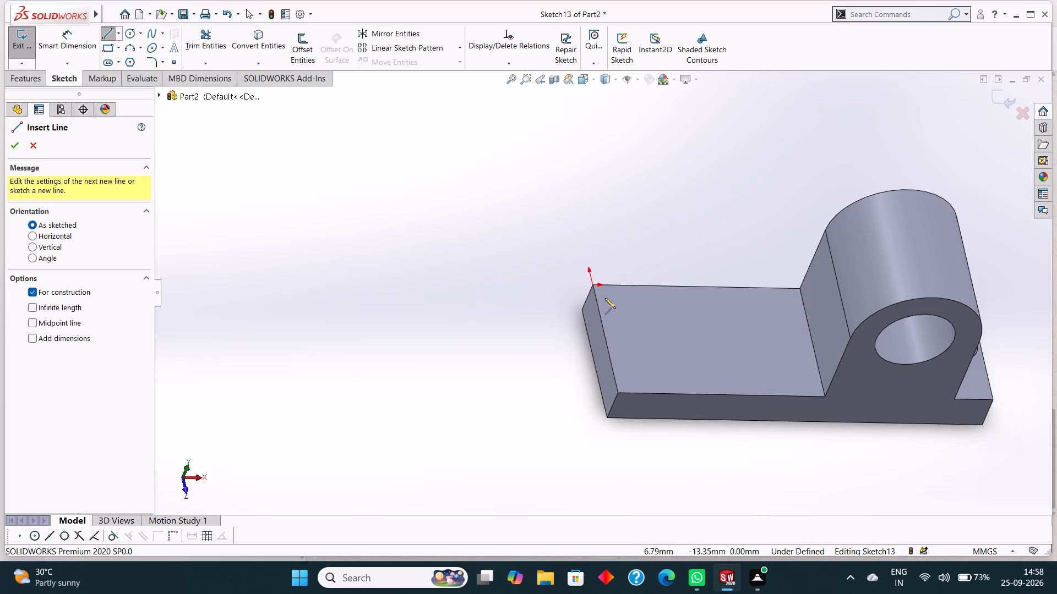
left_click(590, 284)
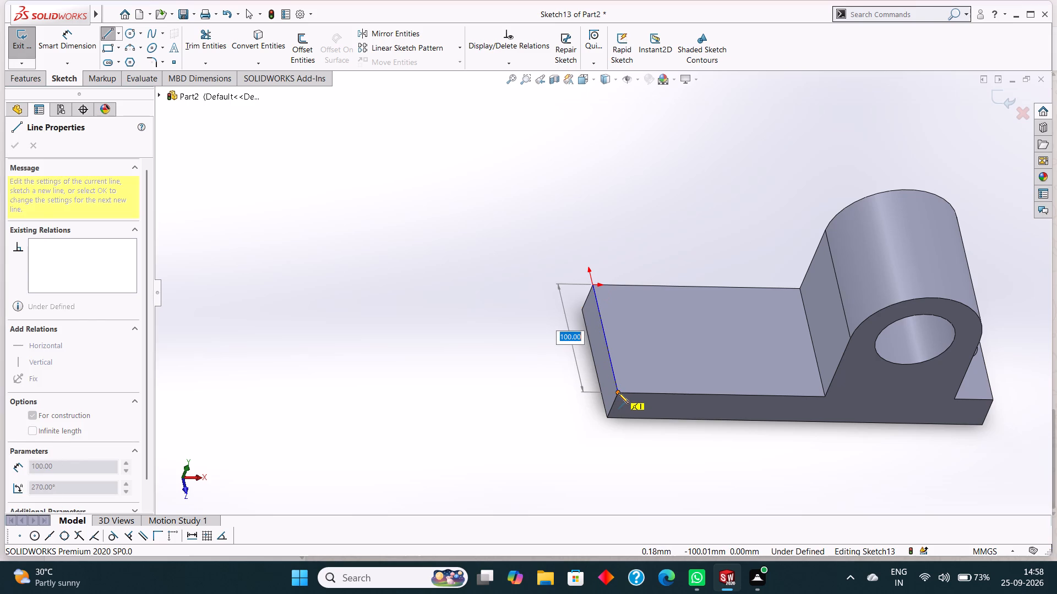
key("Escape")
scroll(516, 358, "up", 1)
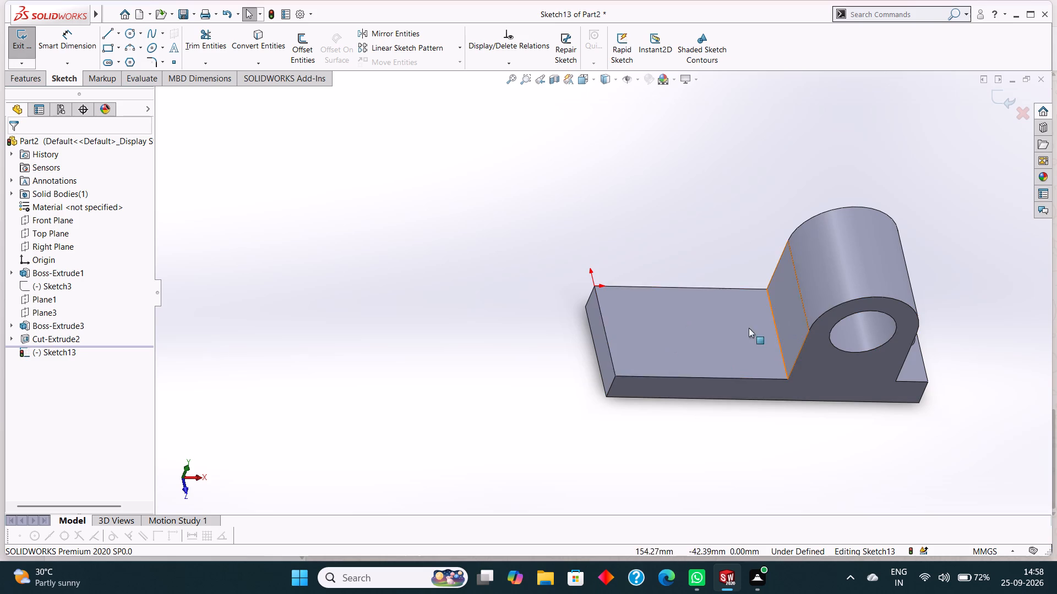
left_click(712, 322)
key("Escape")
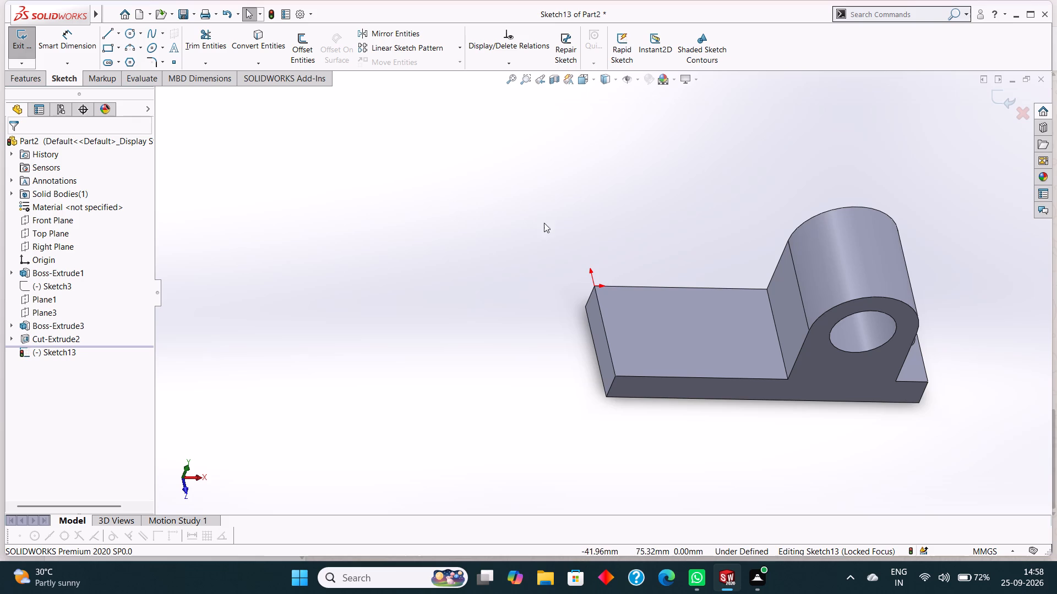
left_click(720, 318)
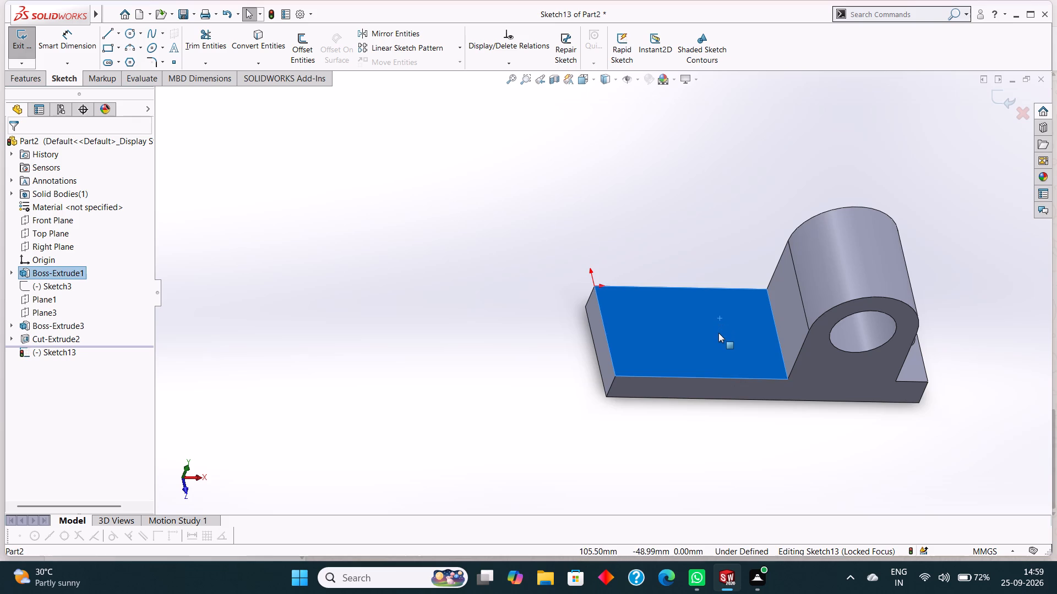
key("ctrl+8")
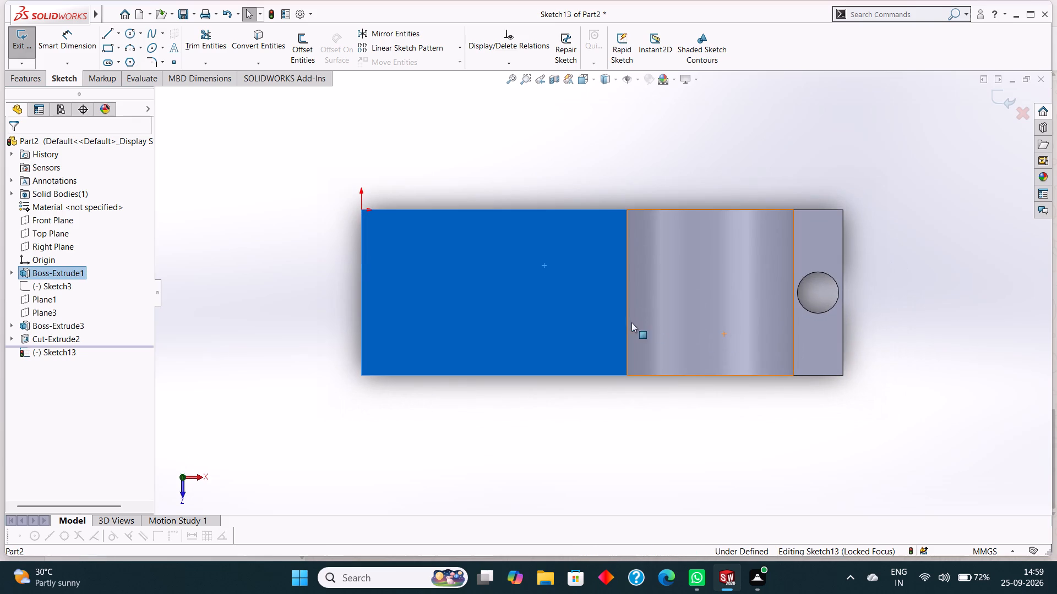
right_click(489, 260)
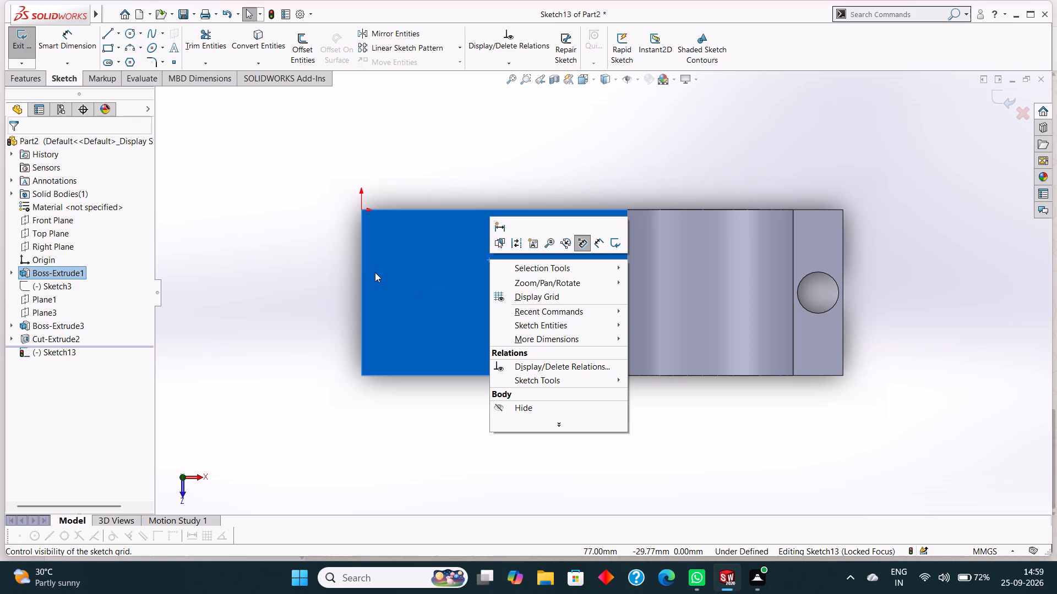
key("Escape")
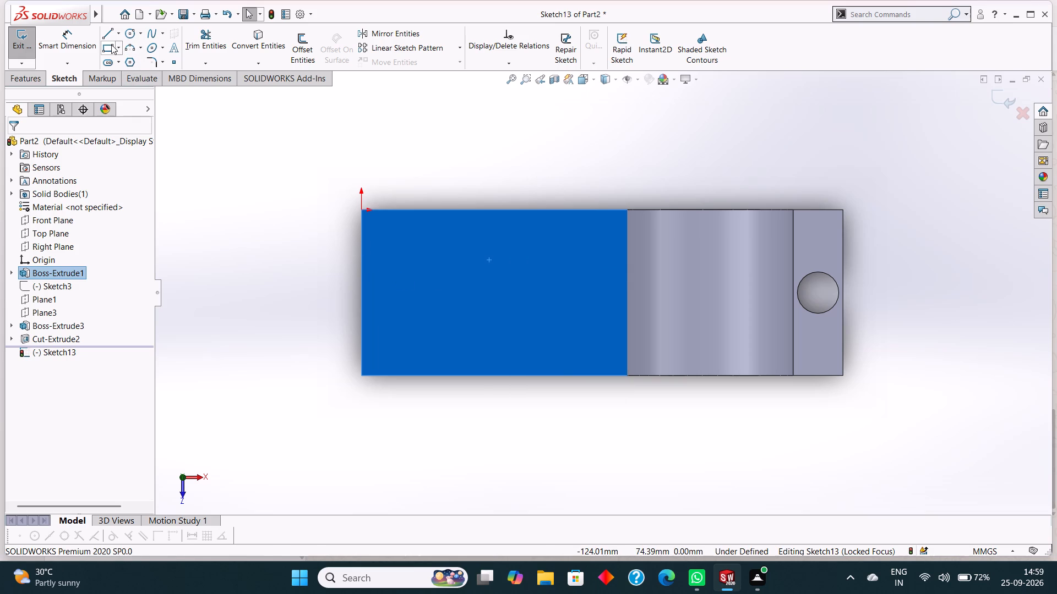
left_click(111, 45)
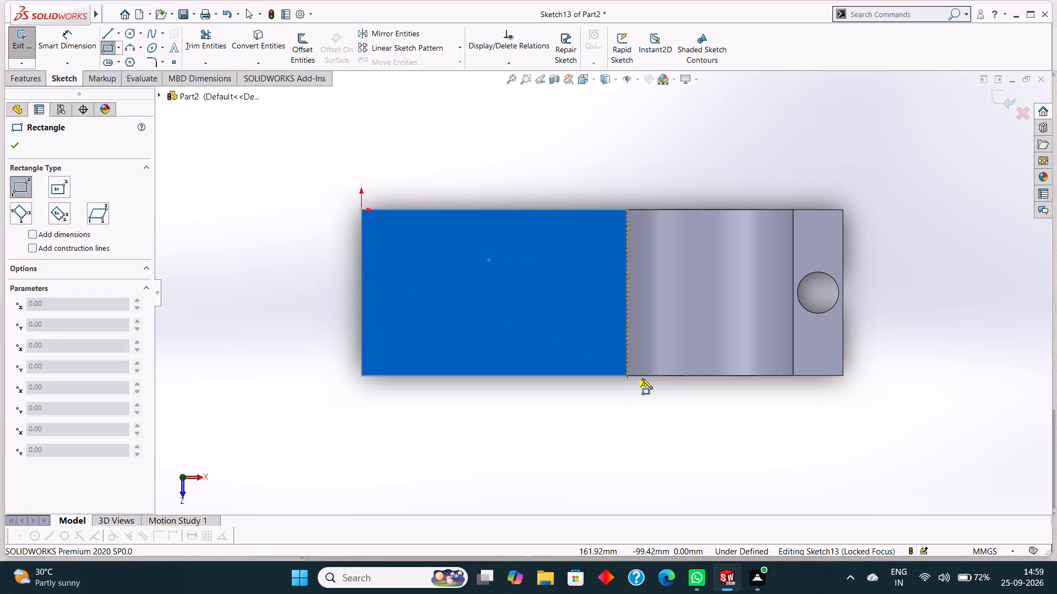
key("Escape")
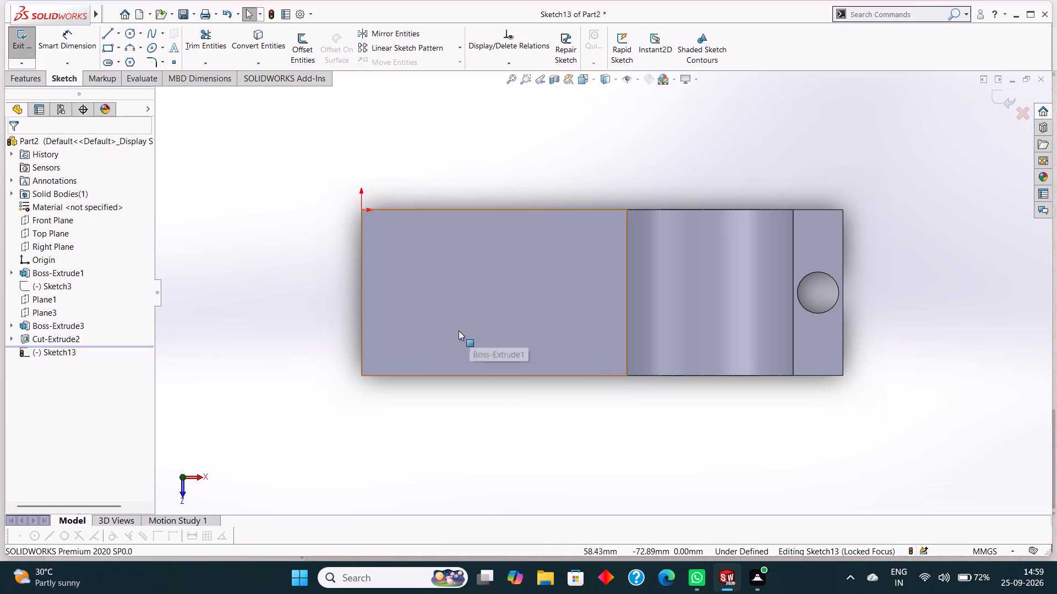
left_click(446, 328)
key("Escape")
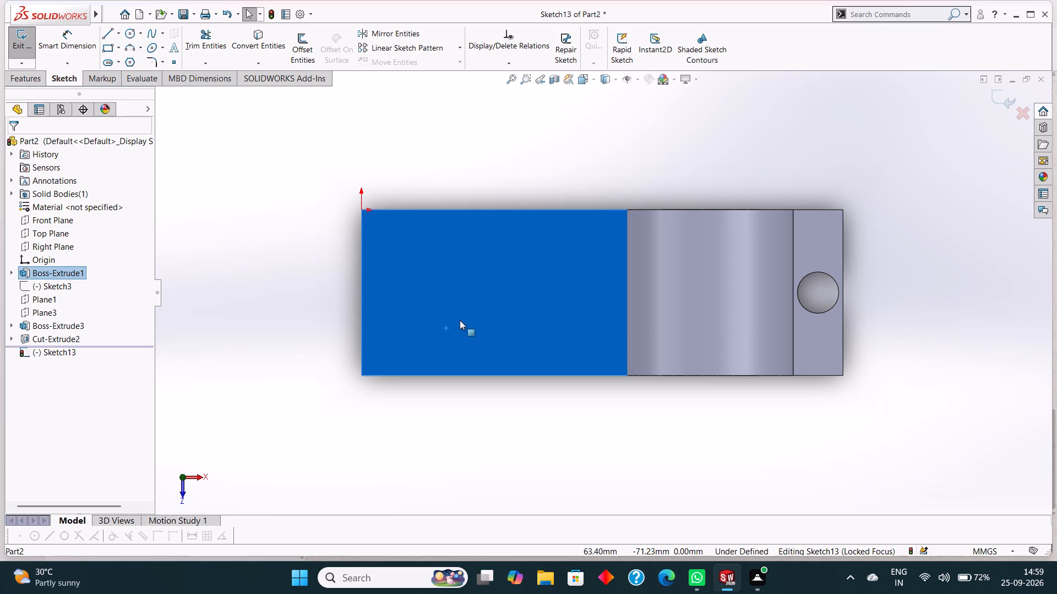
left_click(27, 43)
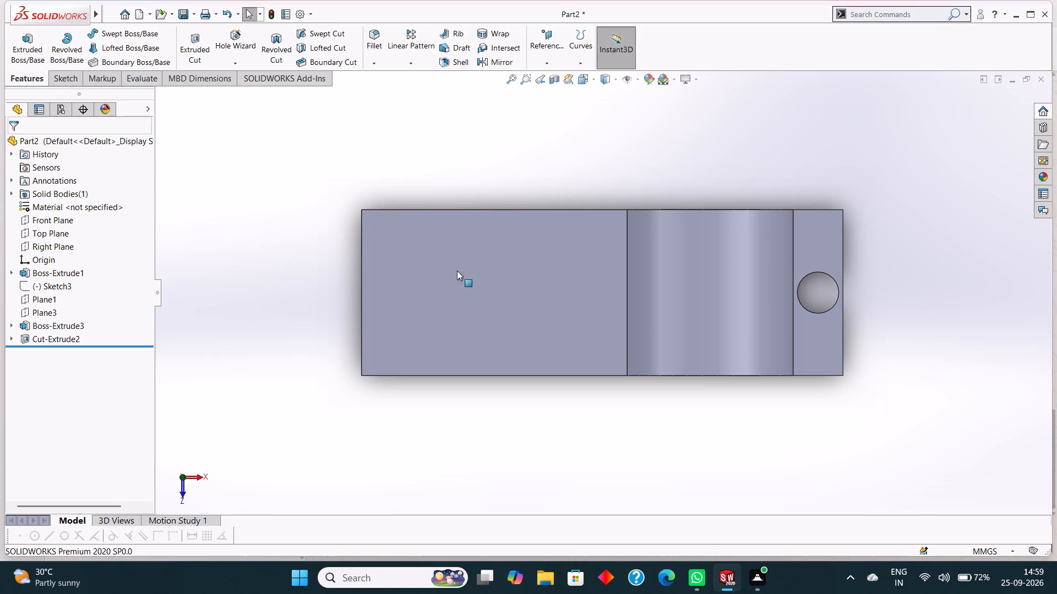
Start a fresh sketch on the base's large top face, on the long side of the upright, viewed face-on.
middle_click_drag(532, 191, 569, 158)
left_click(482, 273)
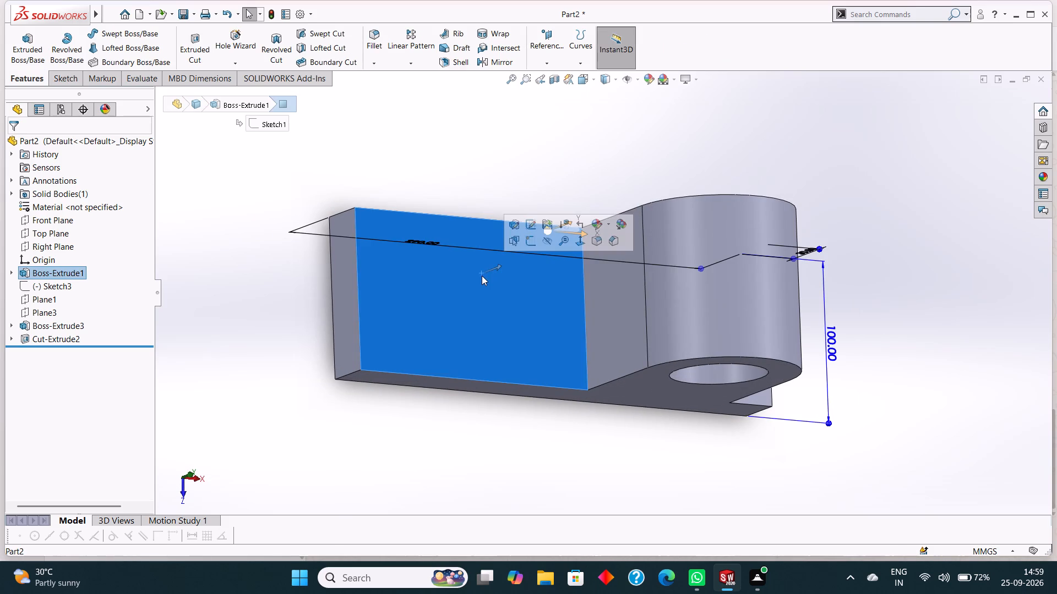
left_click(530, 238)
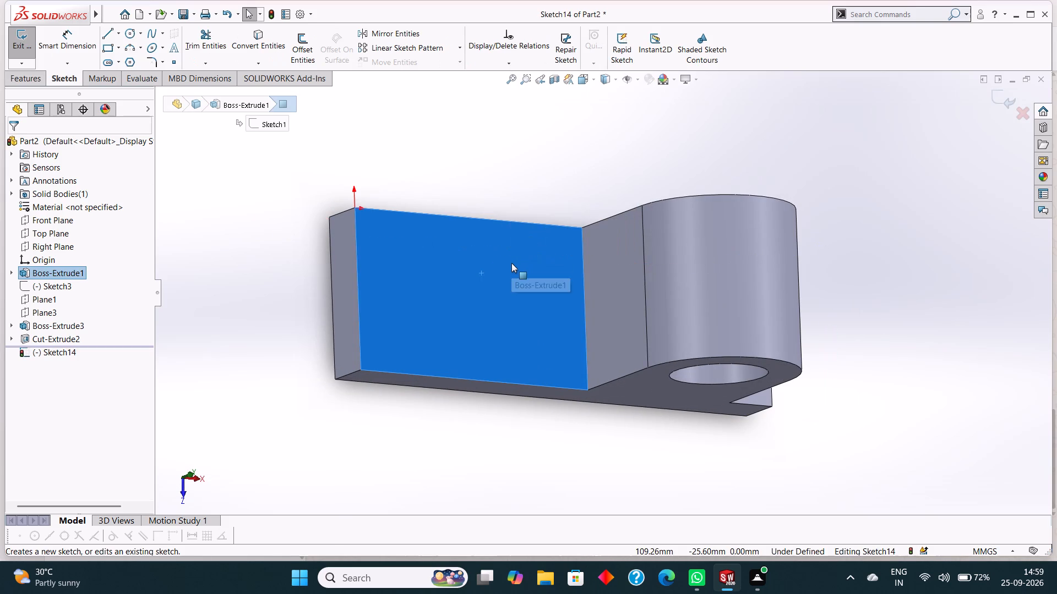
key("ctrl+8")
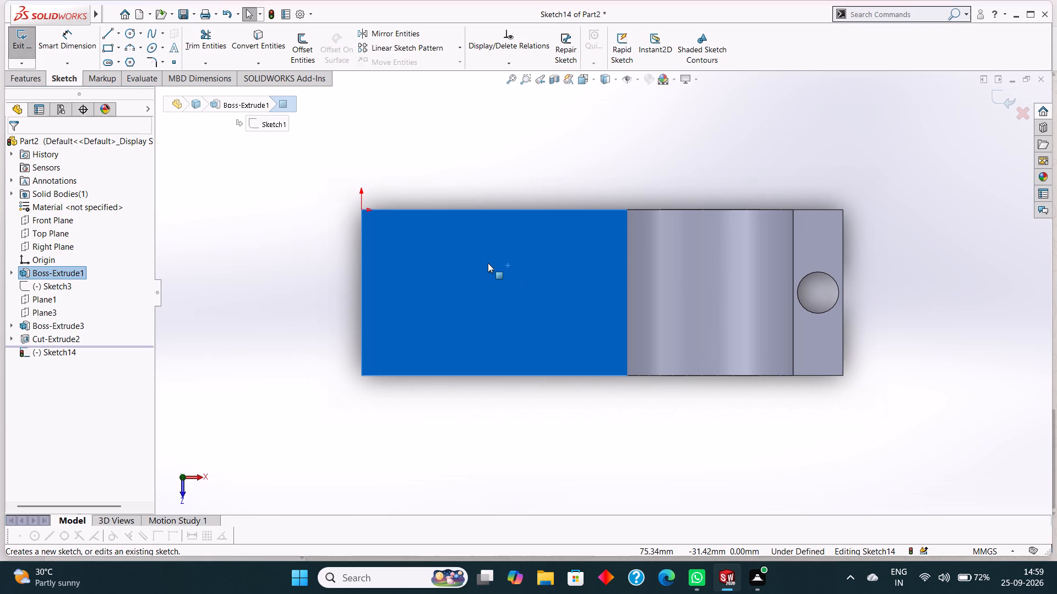
key("Escape")
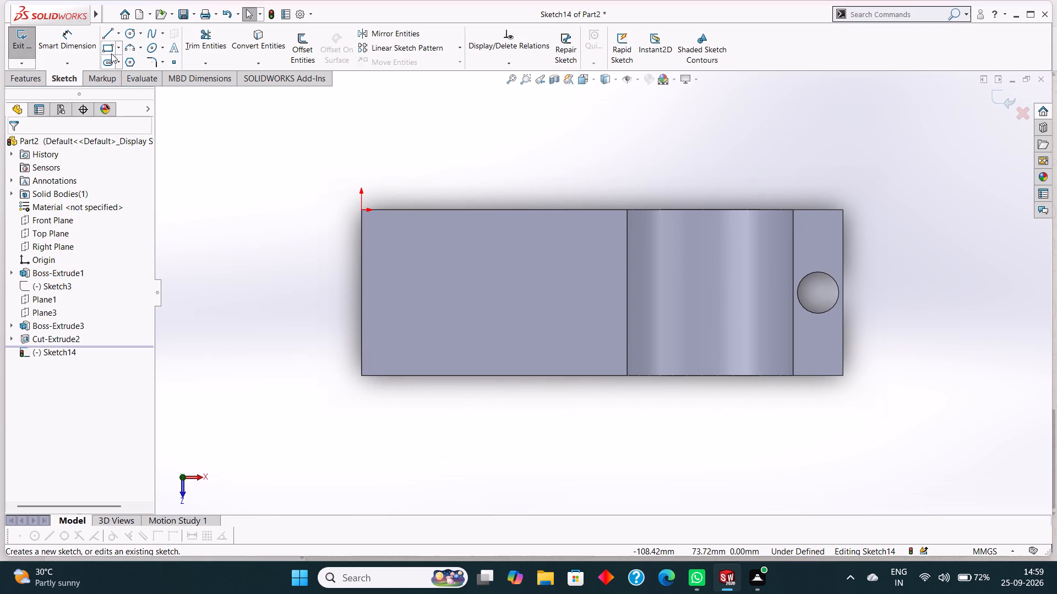
Sketch a corner rectangle 120 mm long and 25 mm wide near the base's front long edge, extending toward the upright.
left_click(105, 49)
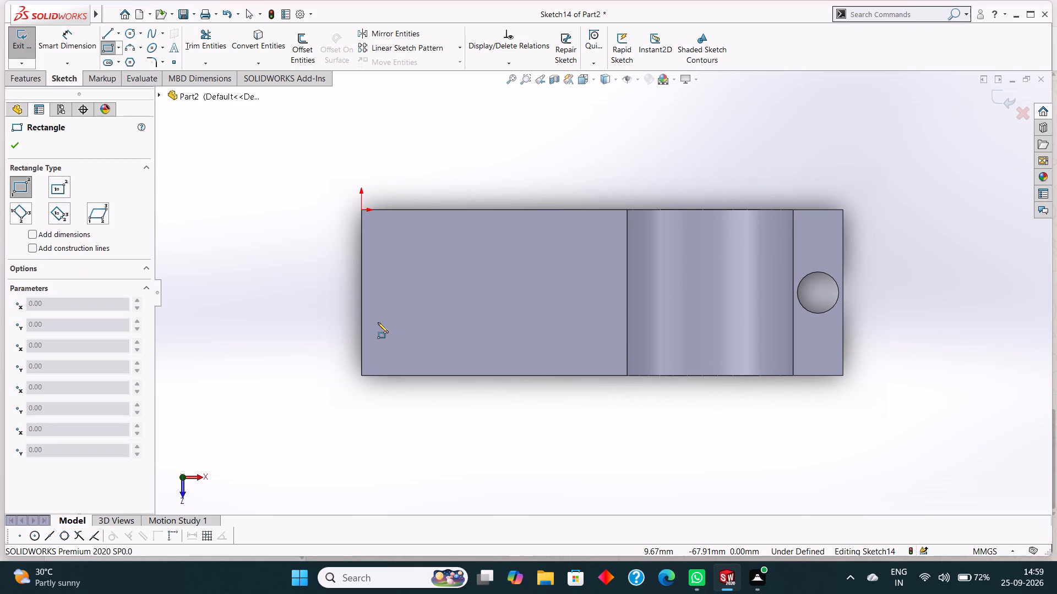
left_click(474, 324)
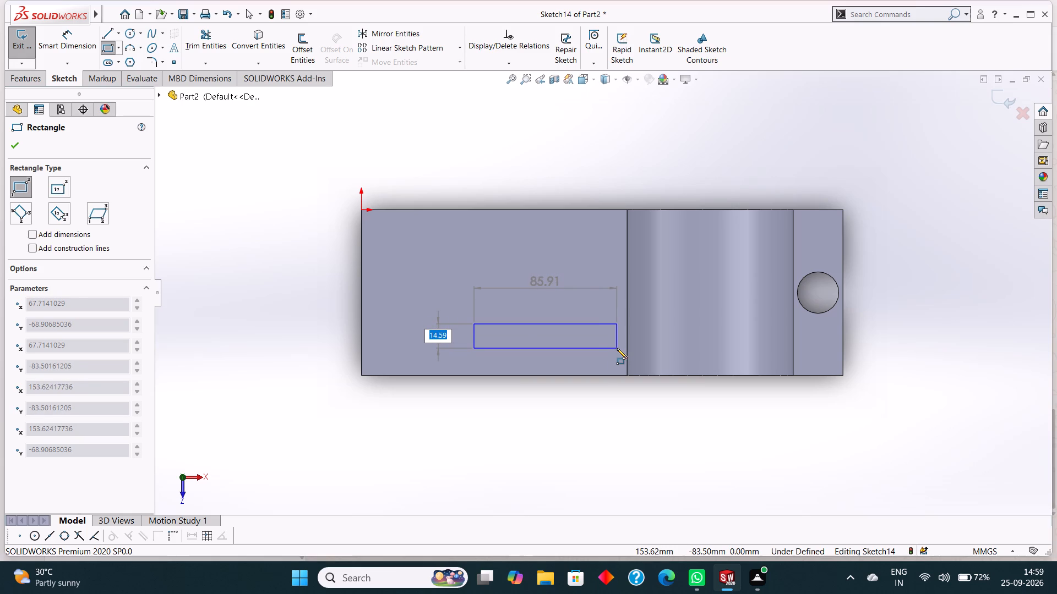
type("25")
key("Tab")
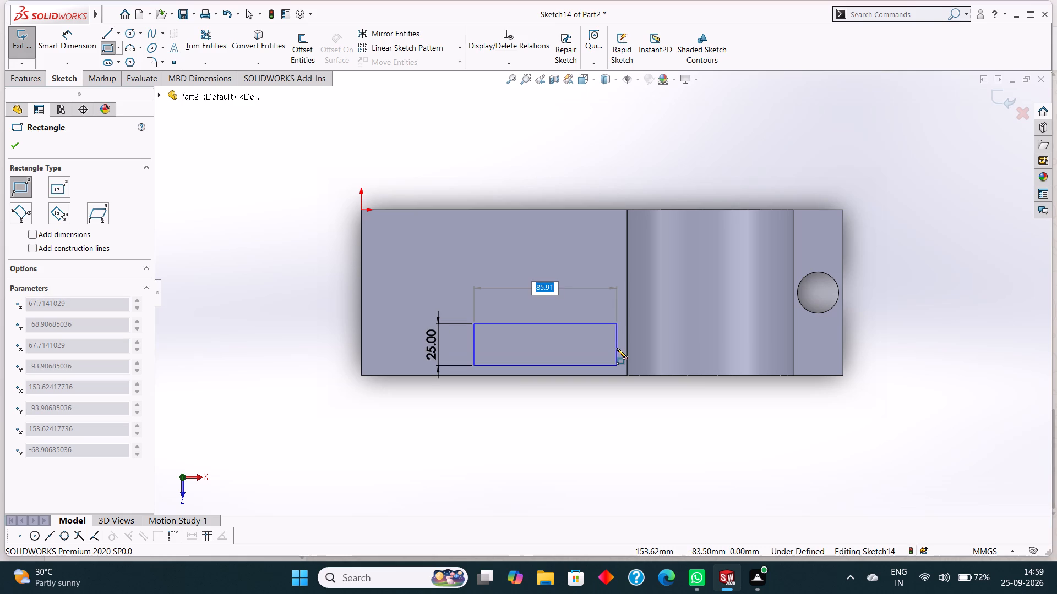
type("120")
key("Return")
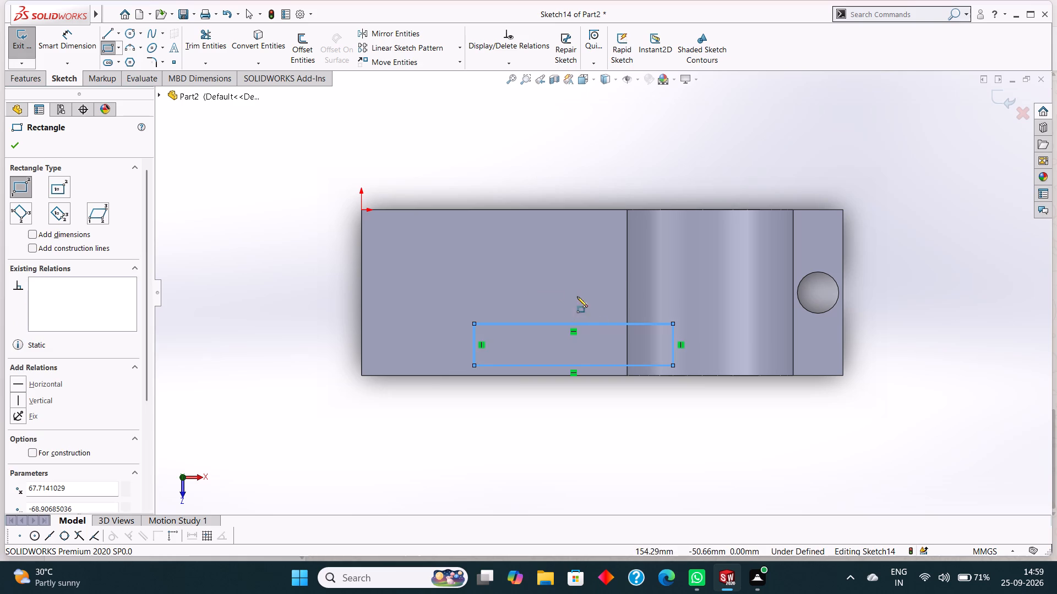
left_click(15, 148)
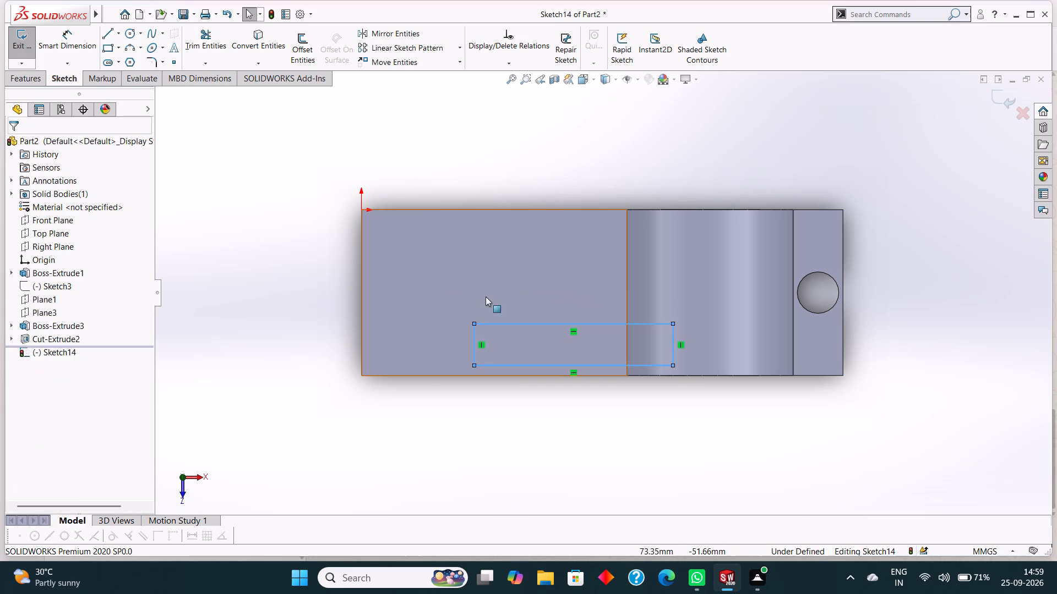
key("Escape")
key("Escape")
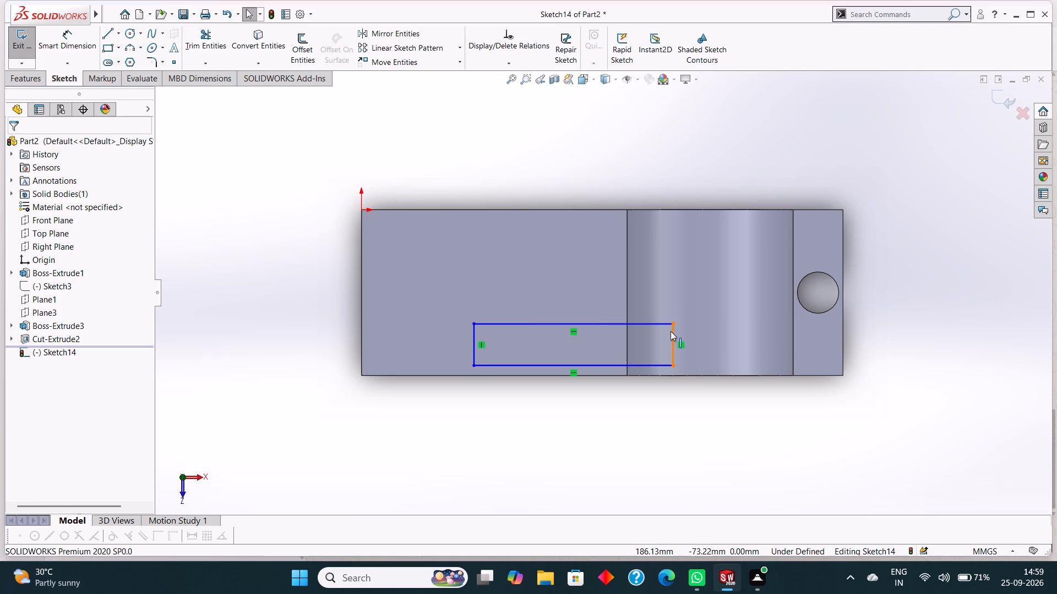
Make the rectangle's short side nearest the upright collinear with the edge where the upright meets the base.
left_click(673, 332)
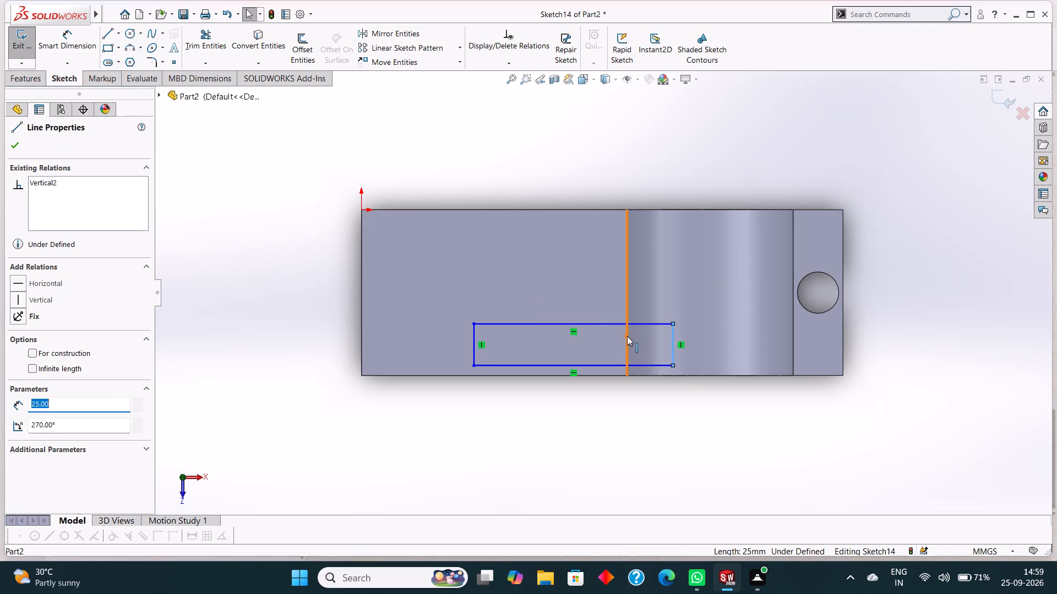
left_click(627, 336, "ctrl")
left_click(36, 340)
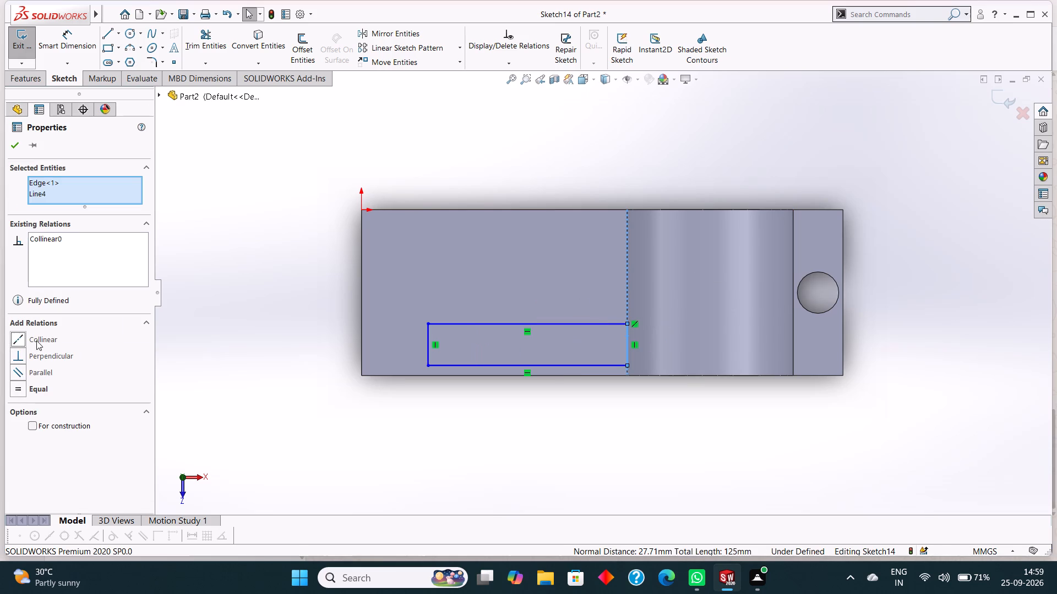
left_click(19, 143)
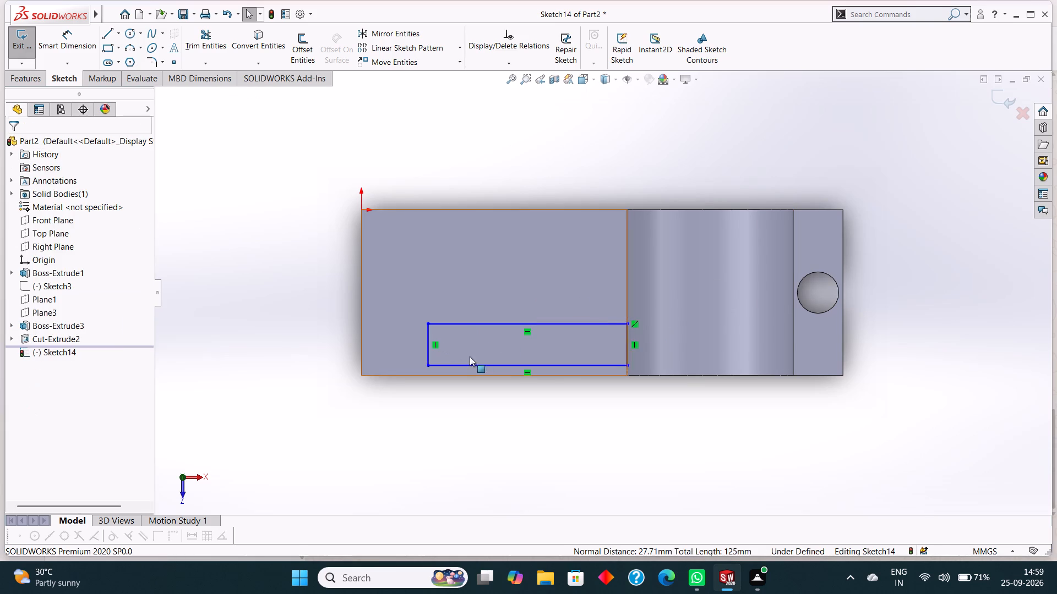
Make the rectangle's outer long side collinear with the front long edge of the base's top face.
left_click(505, 367)
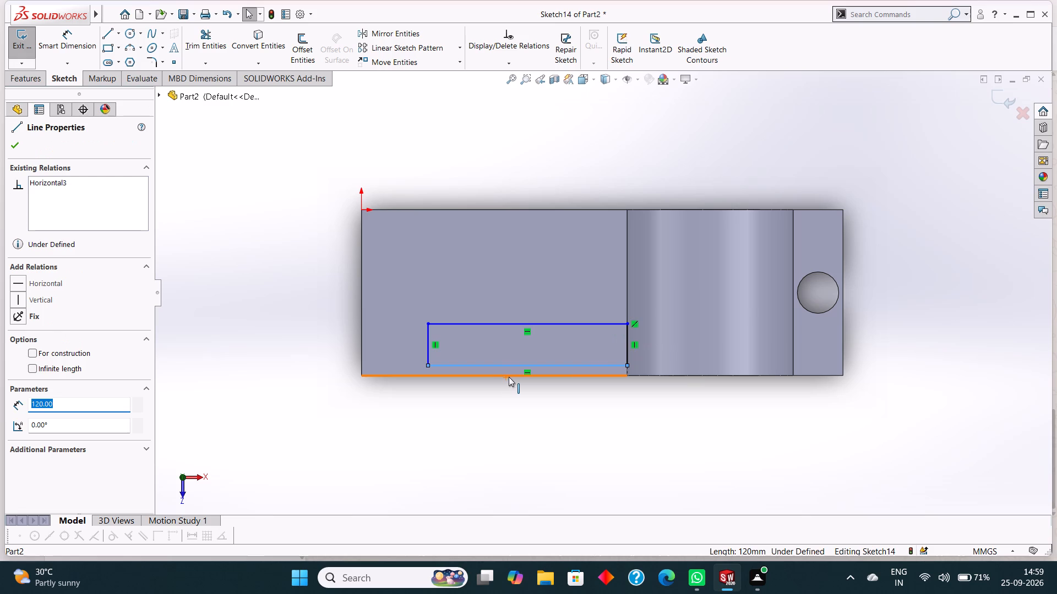
left_click(509, 377, "ctrl")
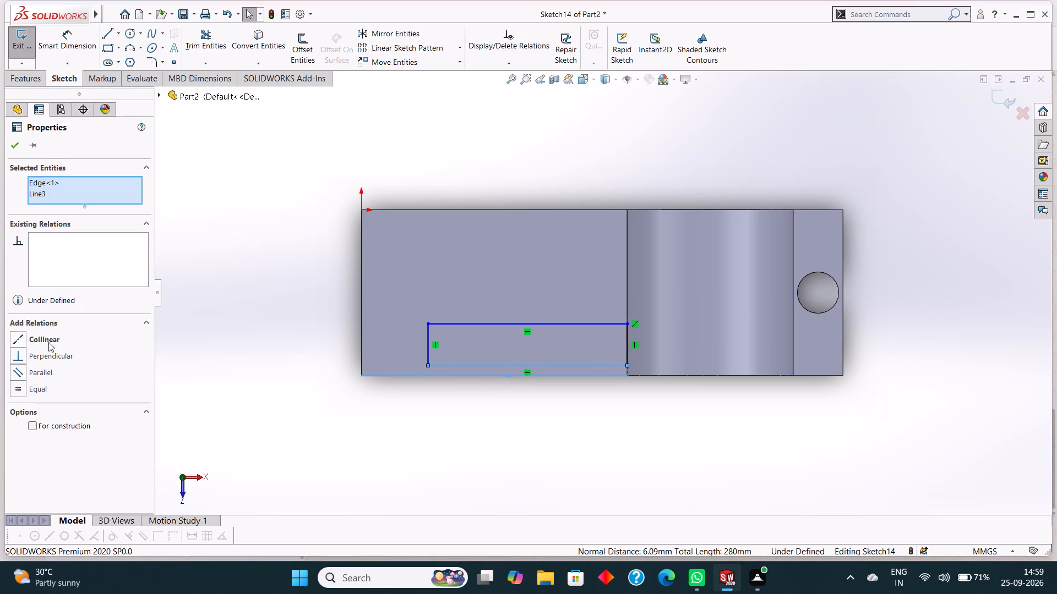
left_click(41, 338)
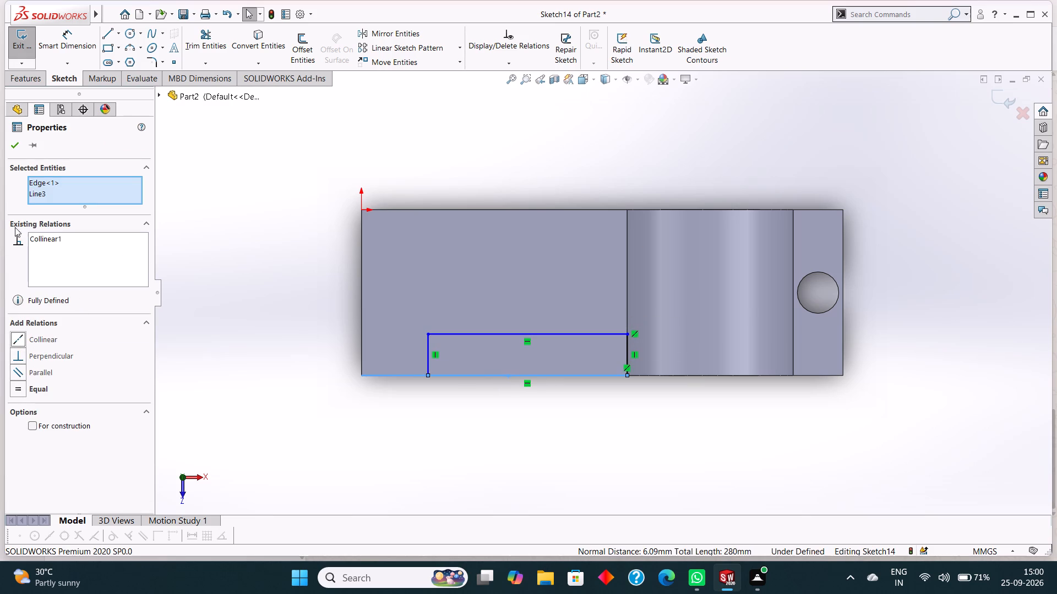
left_click(13, 140)
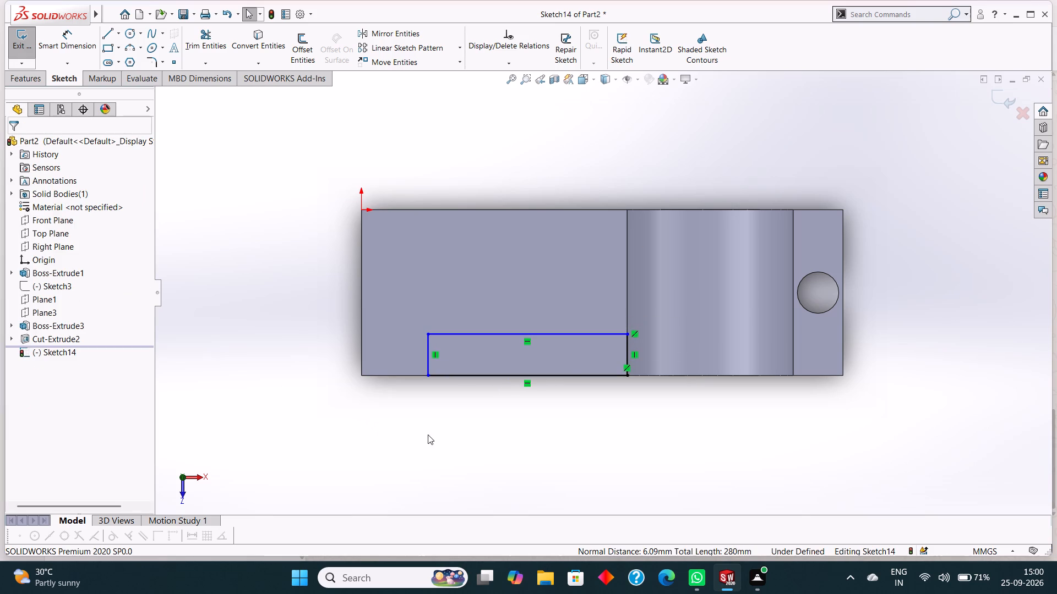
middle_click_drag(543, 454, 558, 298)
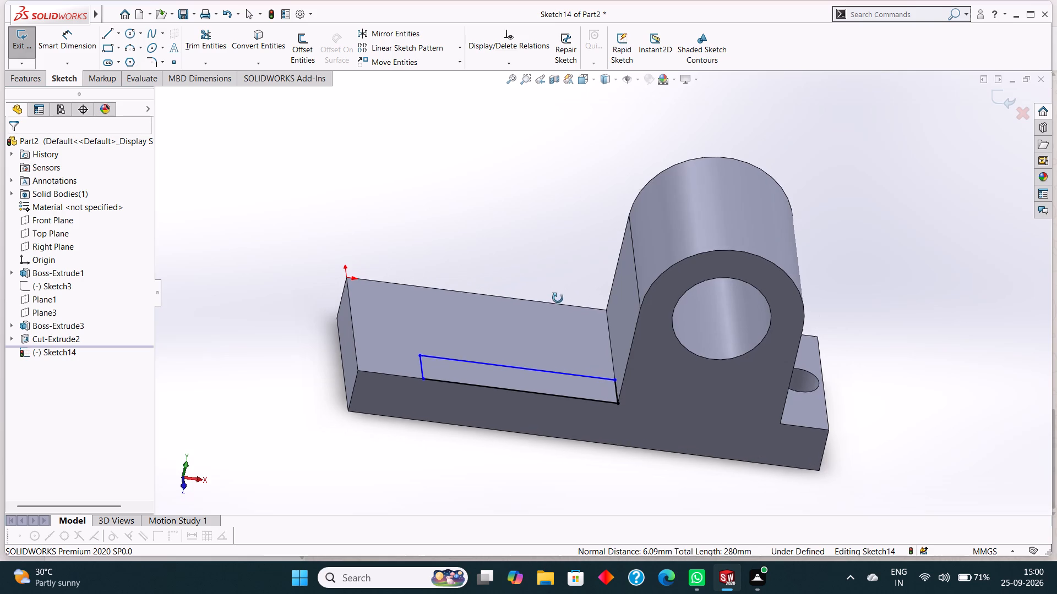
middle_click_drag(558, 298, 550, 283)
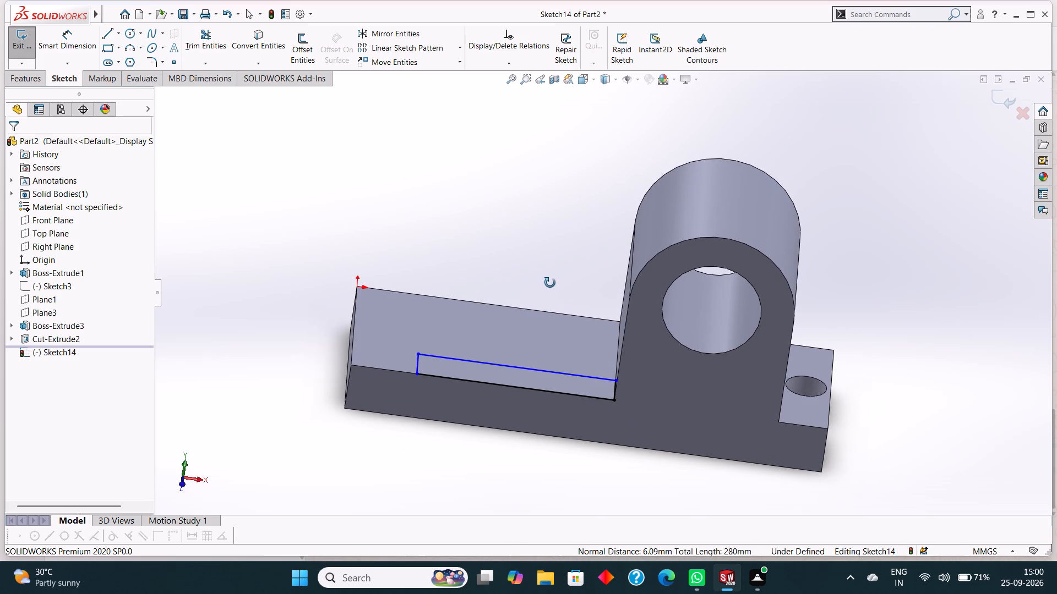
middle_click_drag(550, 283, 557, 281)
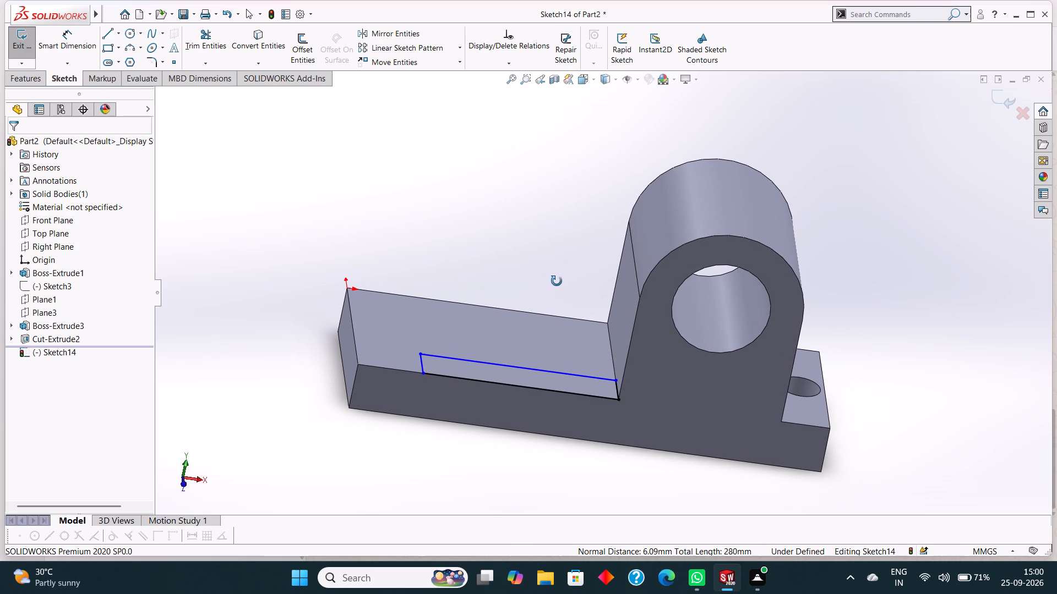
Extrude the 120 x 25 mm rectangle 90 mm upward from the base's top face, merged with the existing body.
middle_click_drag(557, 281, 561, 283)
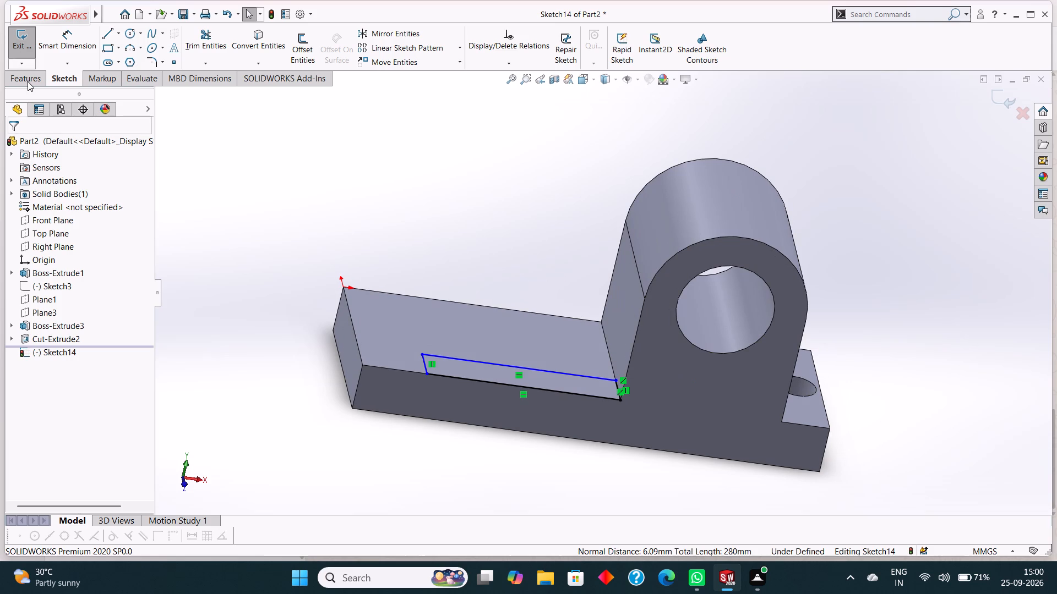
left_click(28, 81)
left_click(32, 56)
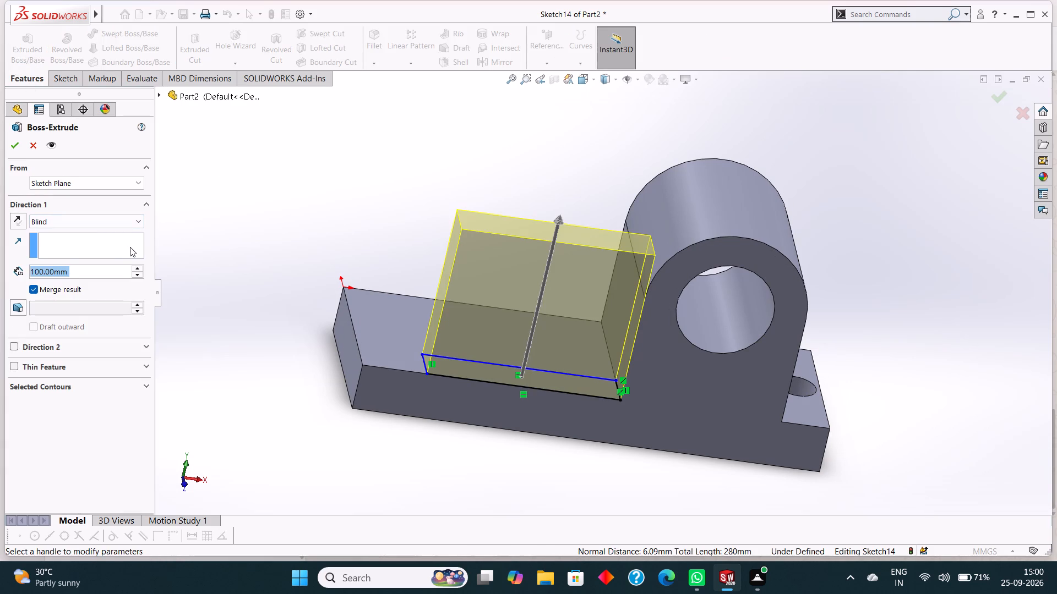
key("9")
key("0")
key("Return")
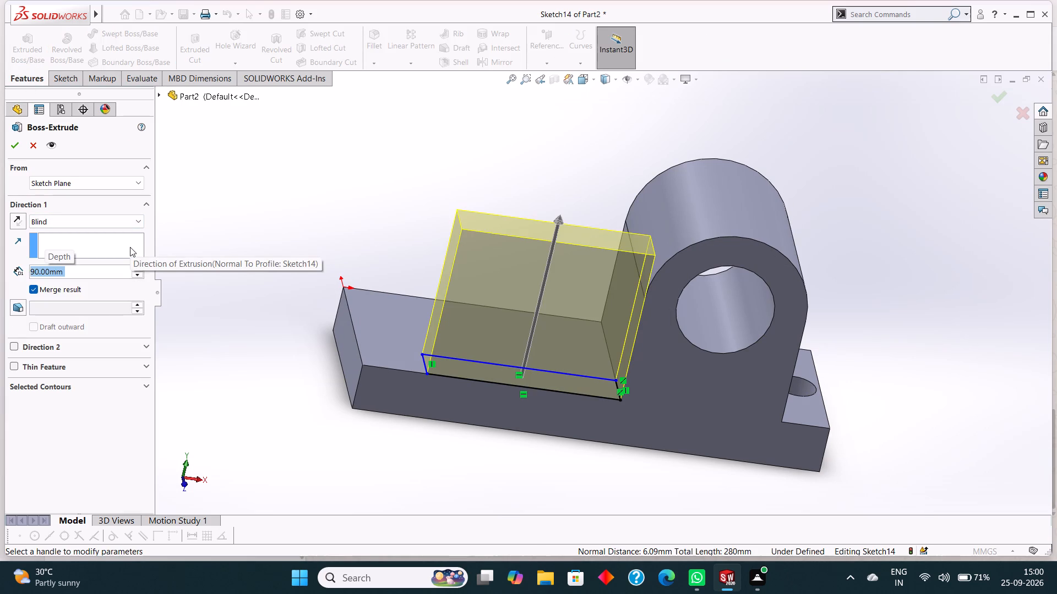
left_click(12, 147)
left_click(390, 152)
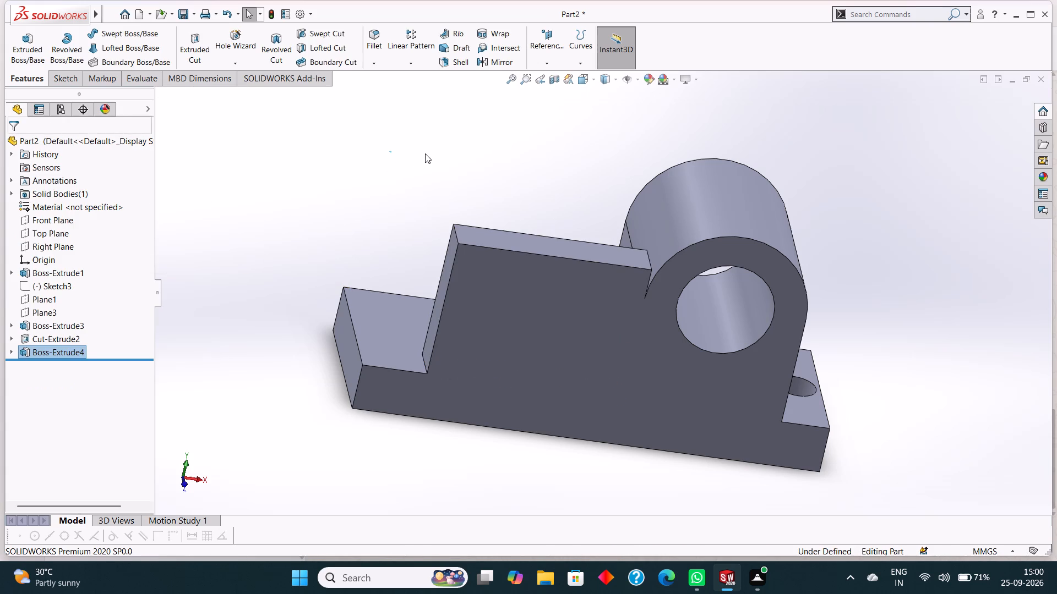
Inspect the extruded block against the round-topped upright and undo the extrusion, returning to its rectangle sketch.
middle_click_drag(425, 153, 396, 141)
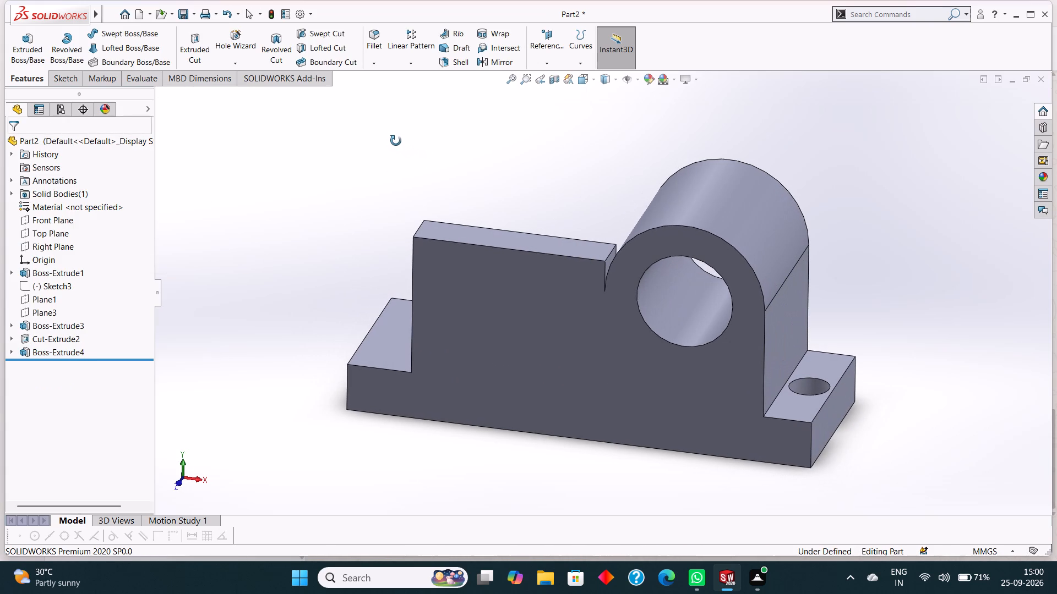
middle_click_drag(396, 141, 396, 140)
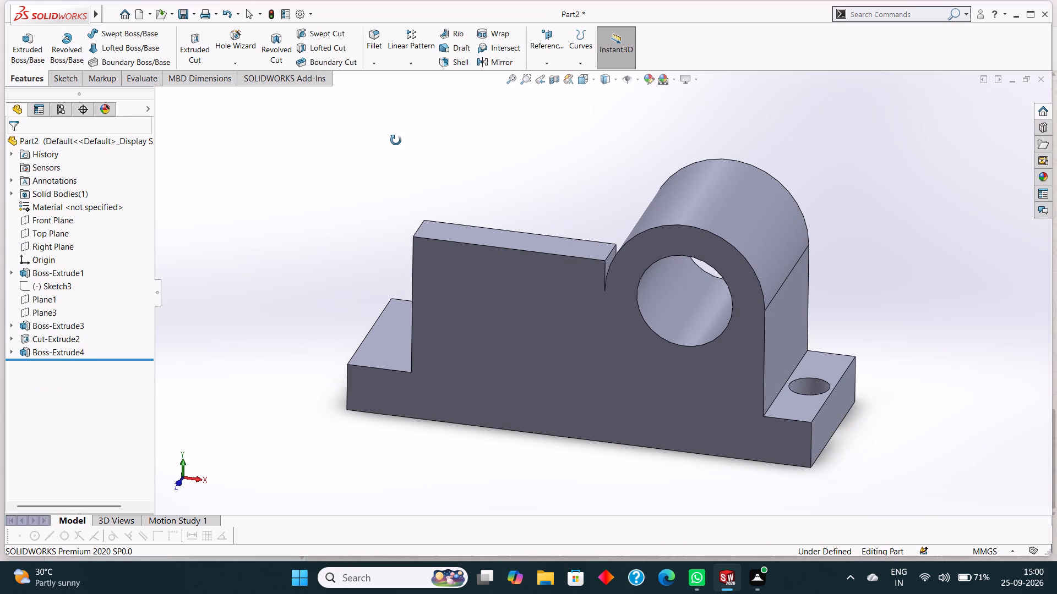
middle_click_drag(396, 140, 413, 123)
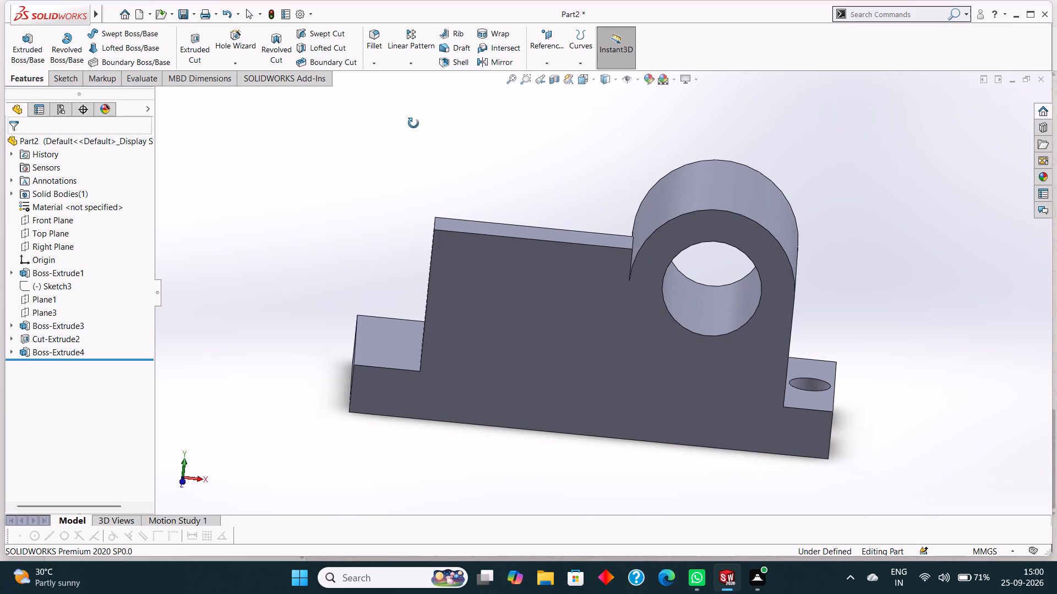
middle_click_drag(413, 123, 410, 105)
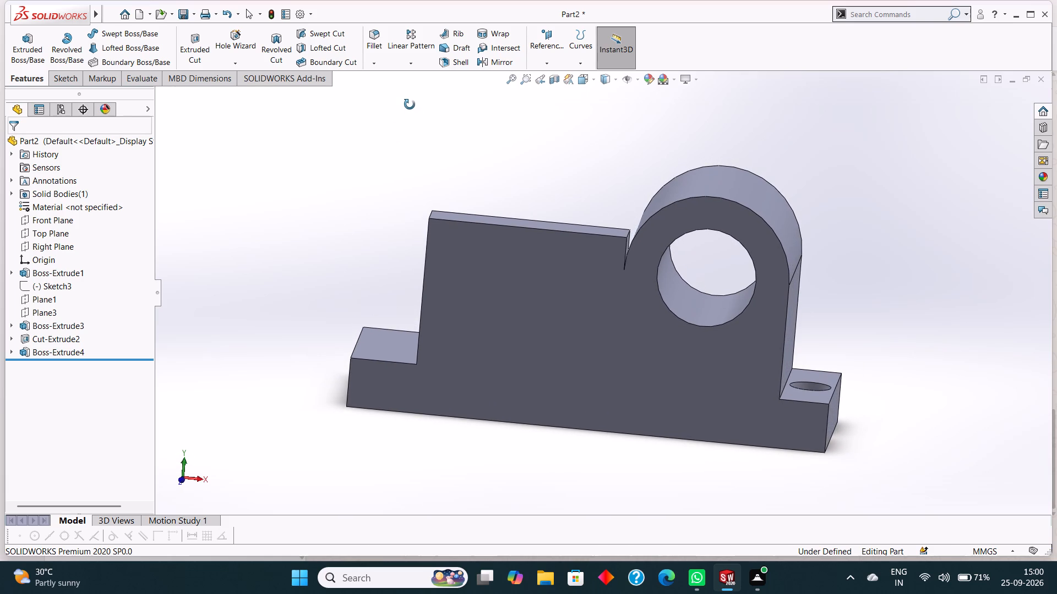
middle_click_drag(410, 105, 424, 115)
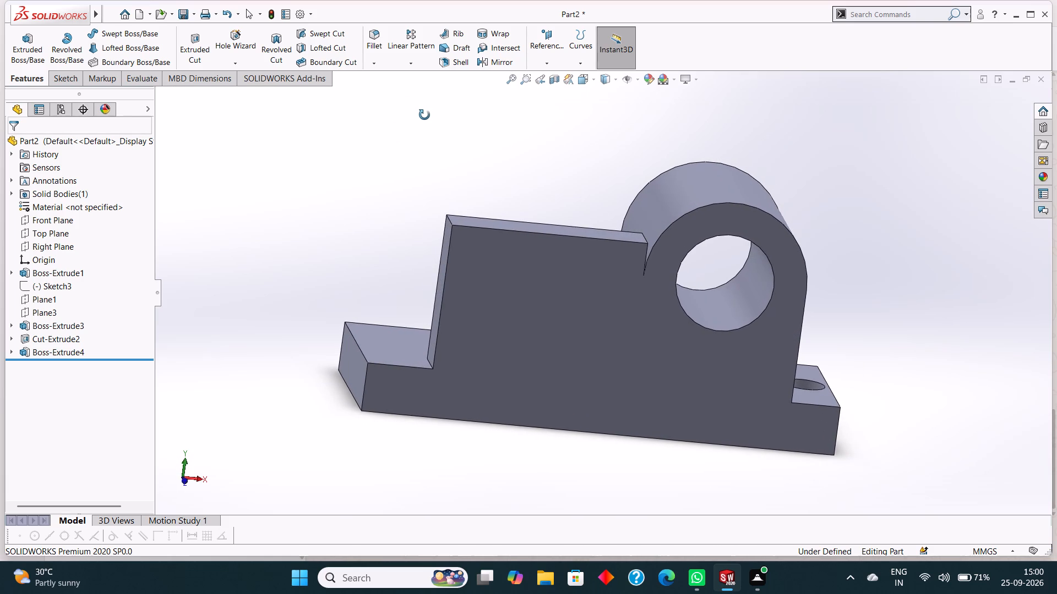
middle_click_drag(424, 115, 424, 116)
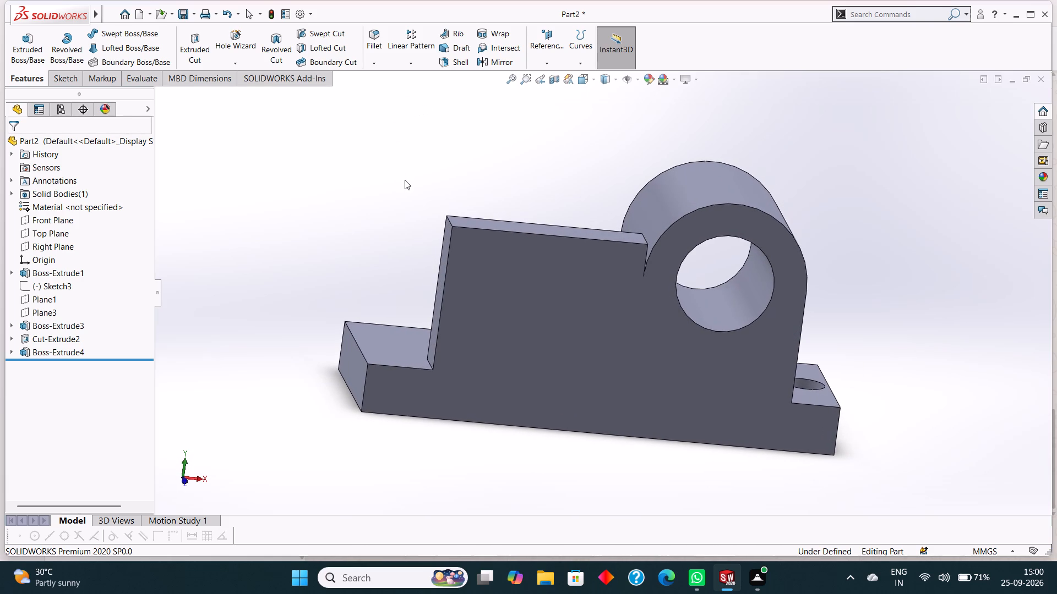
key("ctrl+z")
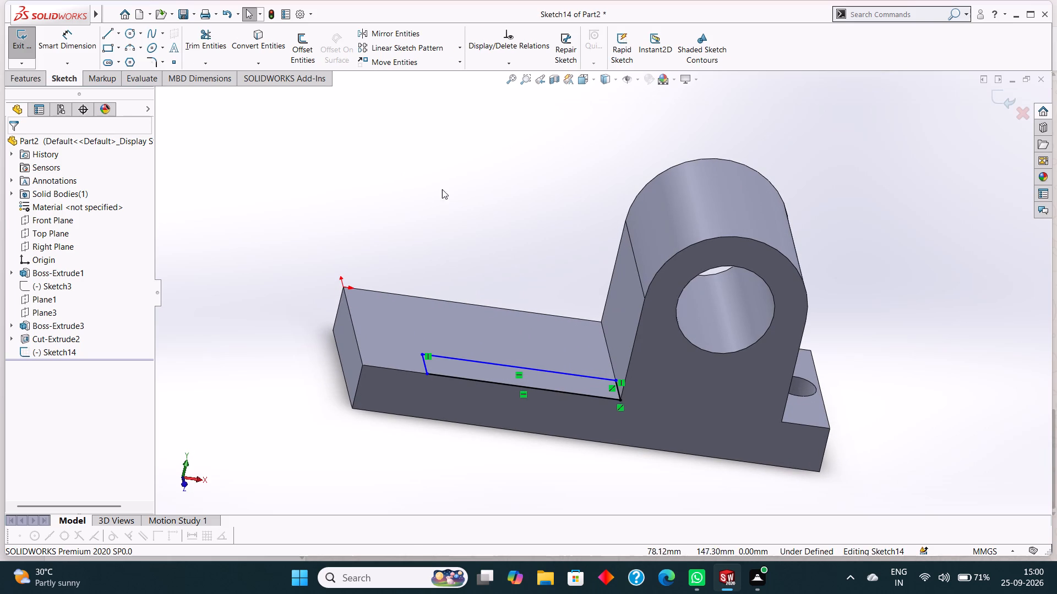
Delete the rectangle's short side along the upright, together with its vertical relation.
middle_click_drag(528, 190, 514, 298)
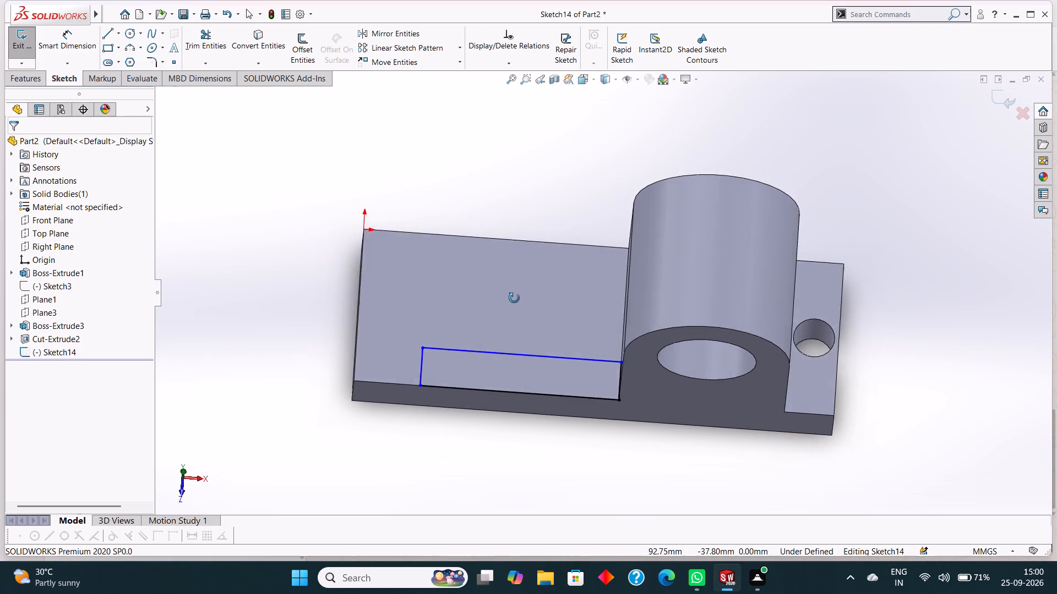
middle_click_drag(514, 298, 518, 350)
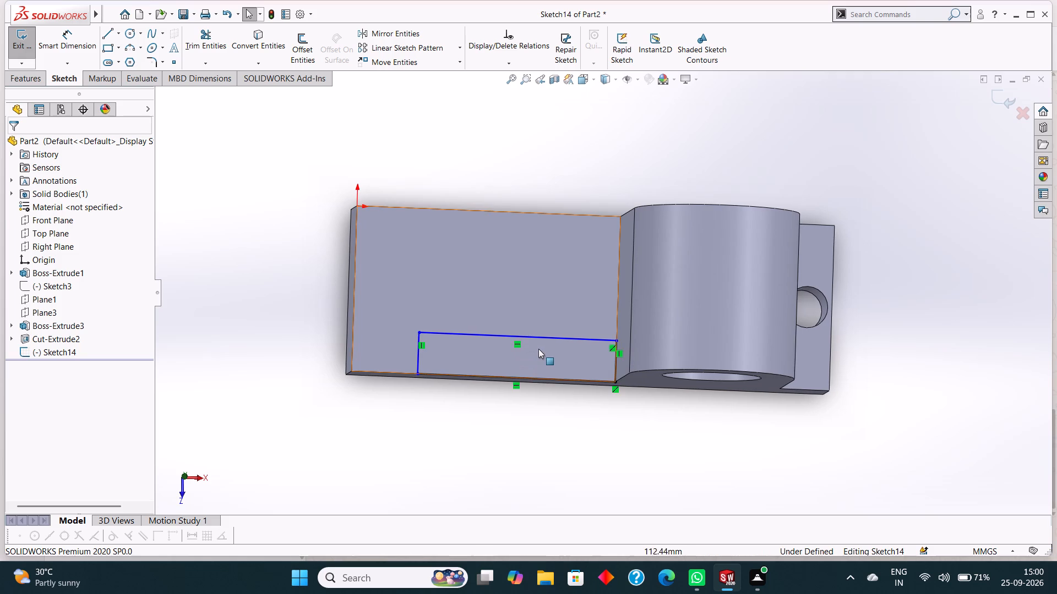
scroll(613, 339, "down", 3)
scroll(620, 342, "up", 2)
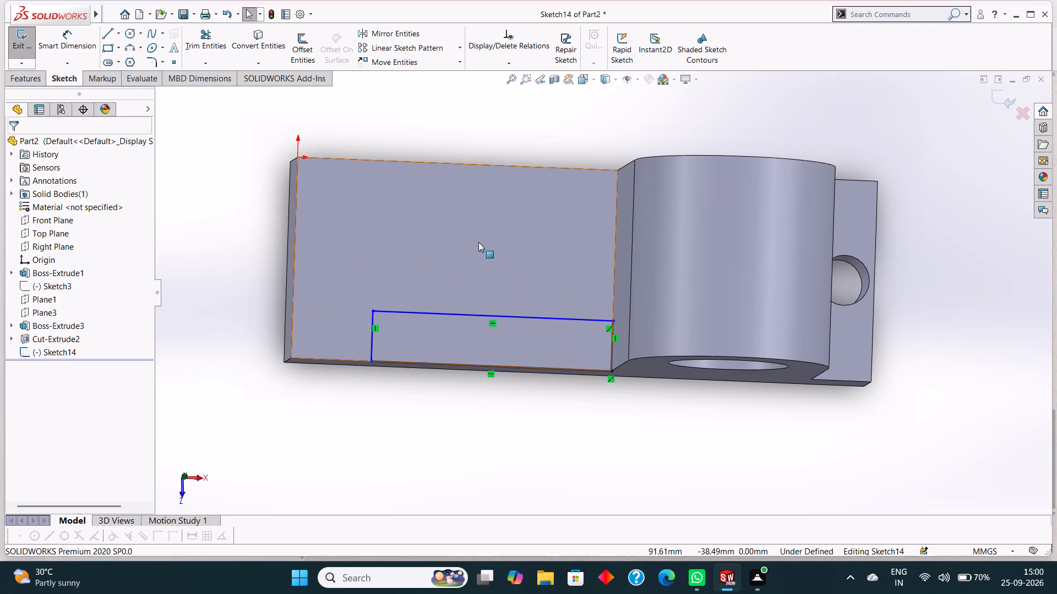
left_click(478, 242)
key("ctrl+6")
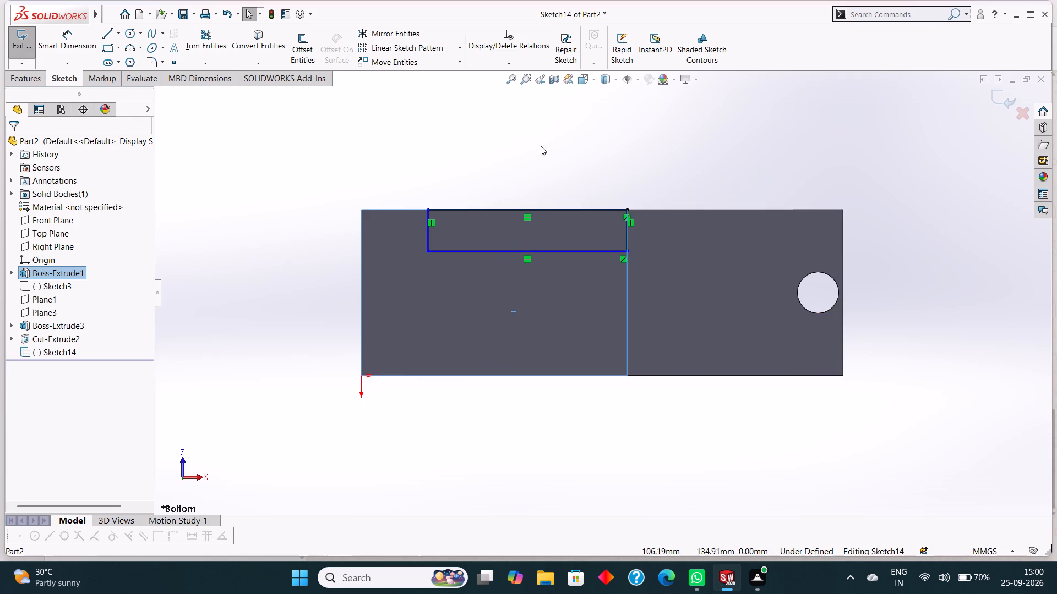
middle_click_drag(554, 134, 569, 448)
scroll(569, 448, "down", 1)
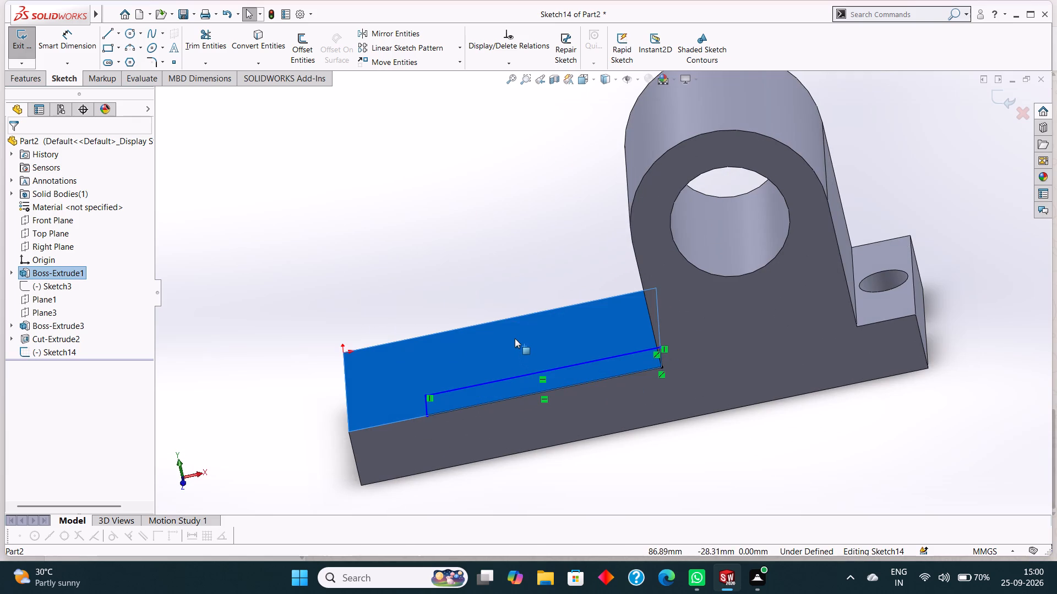
left_click(514, 338)
key("ctrl+8")
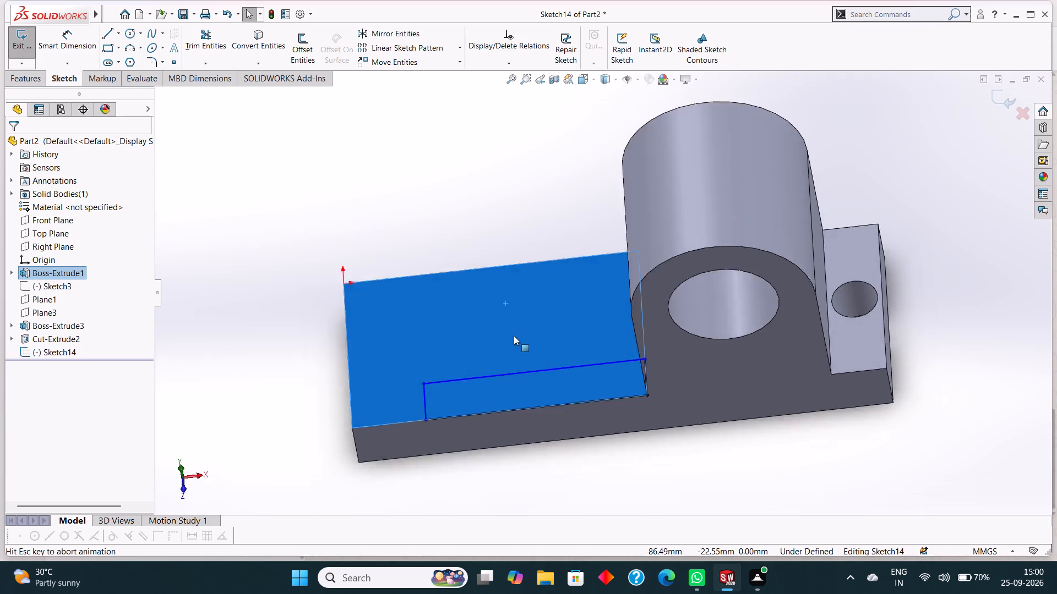
key("Escape")
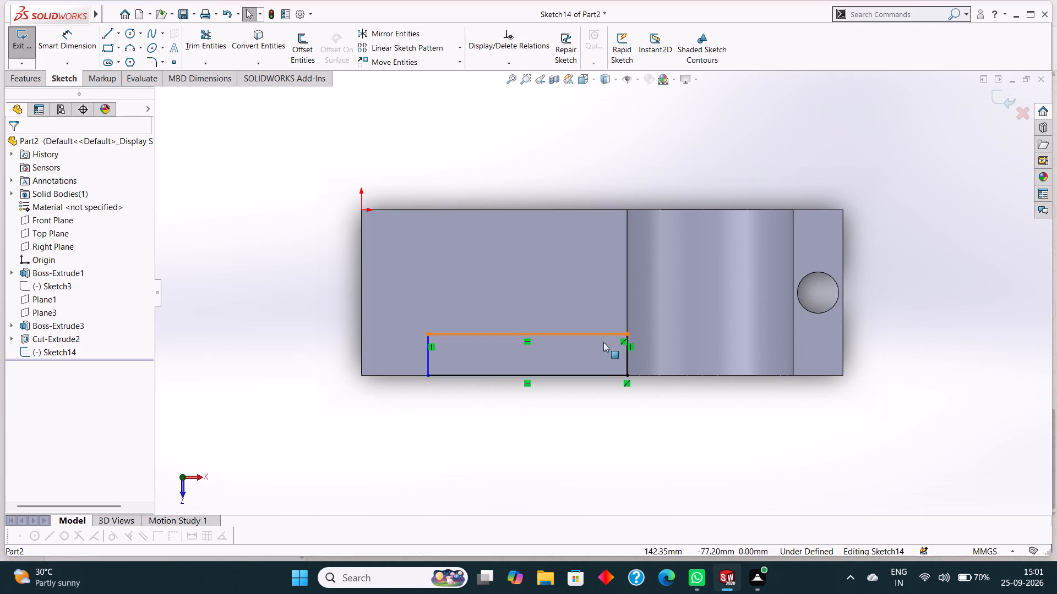
scroll(628, 345, "down", 3)
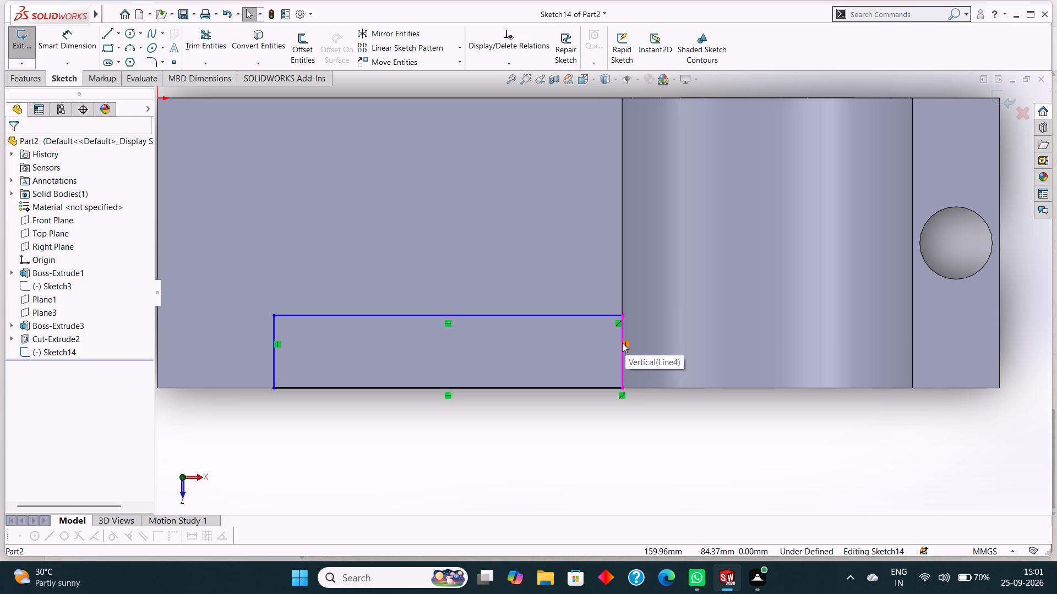
right_click(622, 343)
left_click(645, 492)
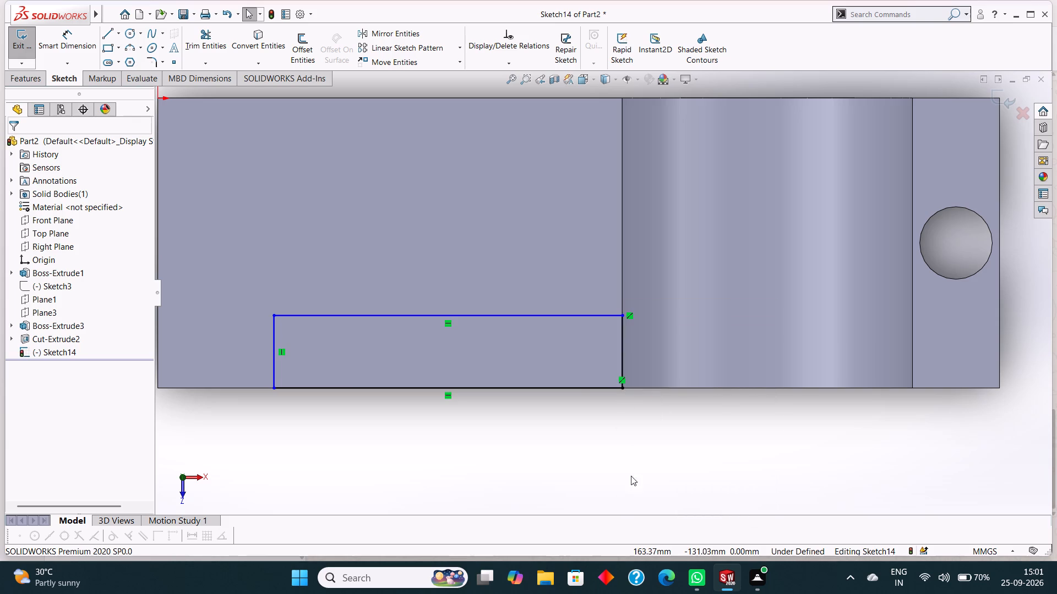
right_click(620, 346)
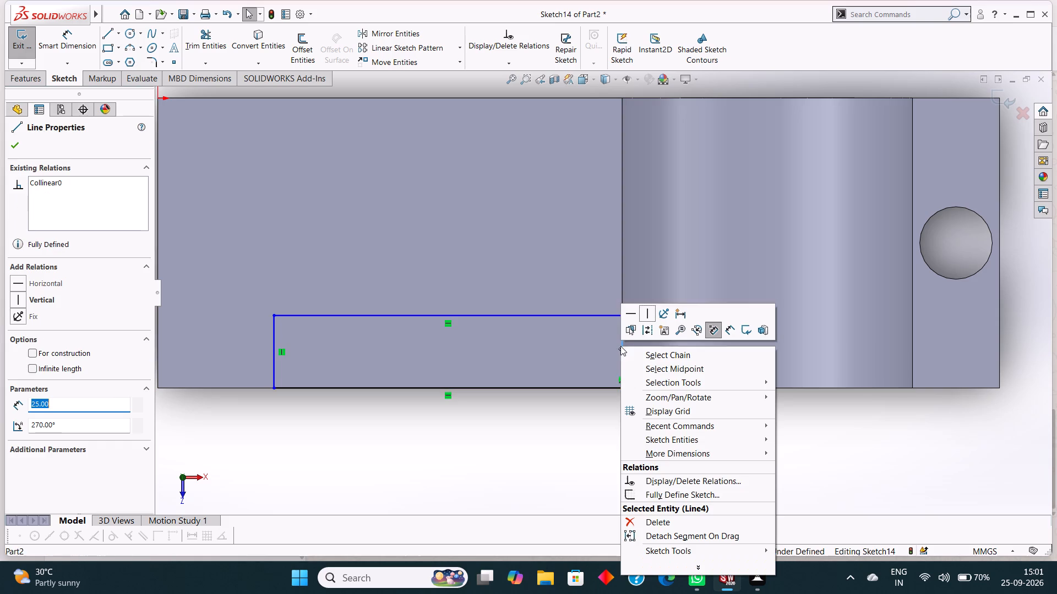
left_click(659, 520)
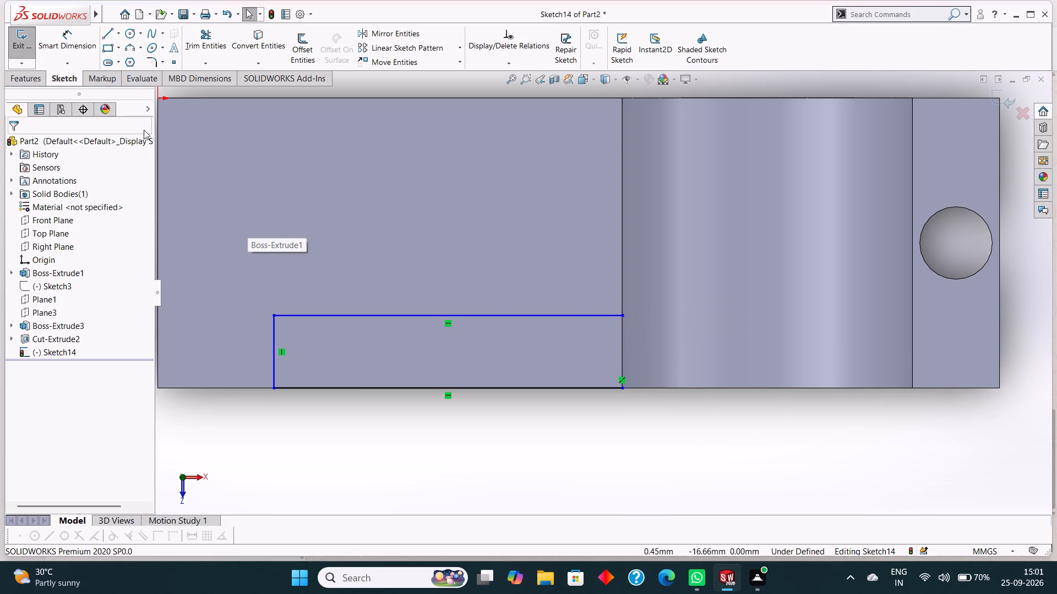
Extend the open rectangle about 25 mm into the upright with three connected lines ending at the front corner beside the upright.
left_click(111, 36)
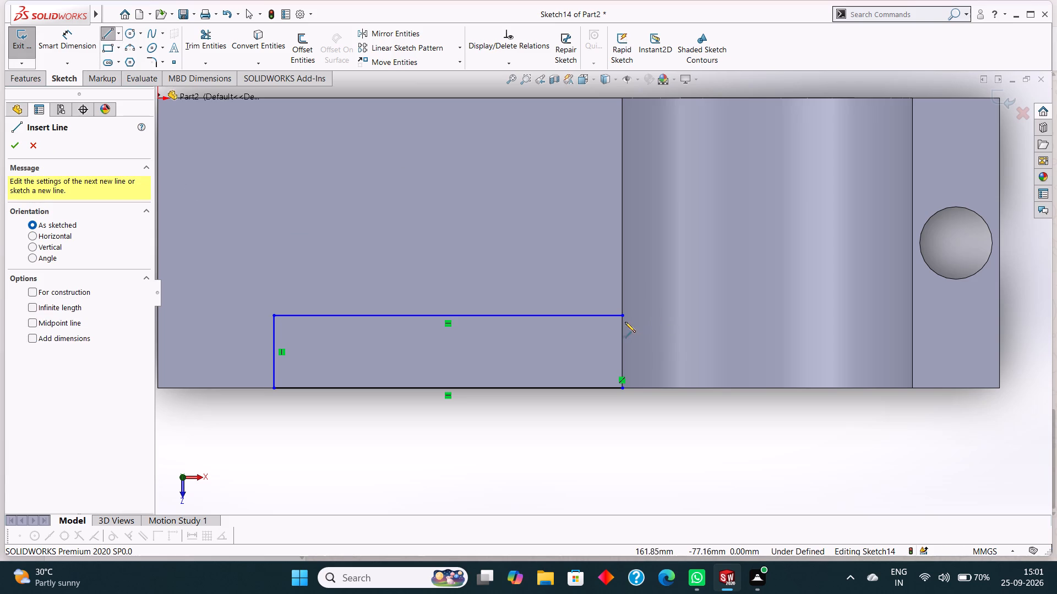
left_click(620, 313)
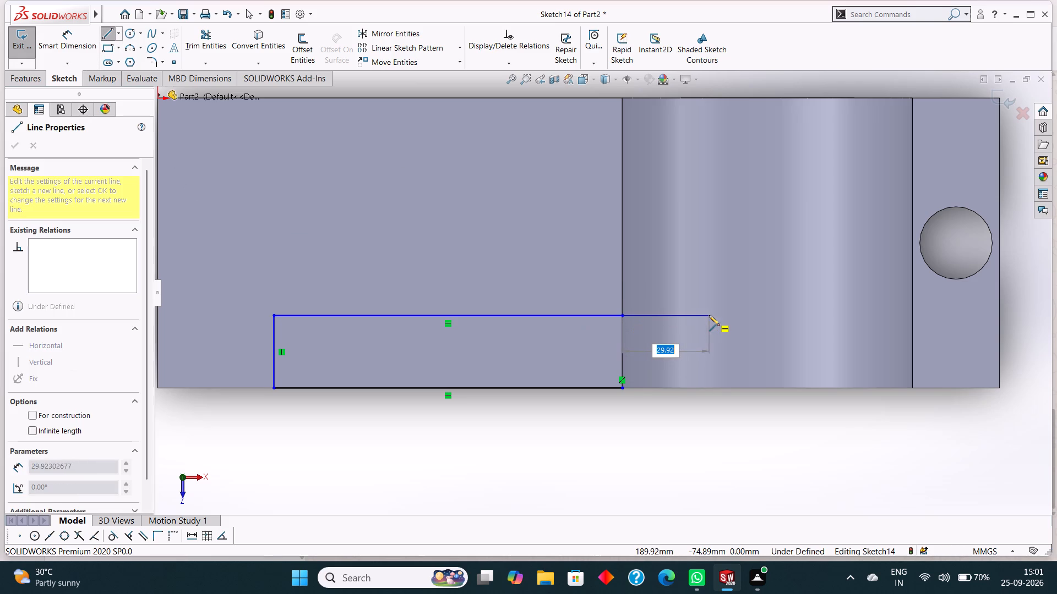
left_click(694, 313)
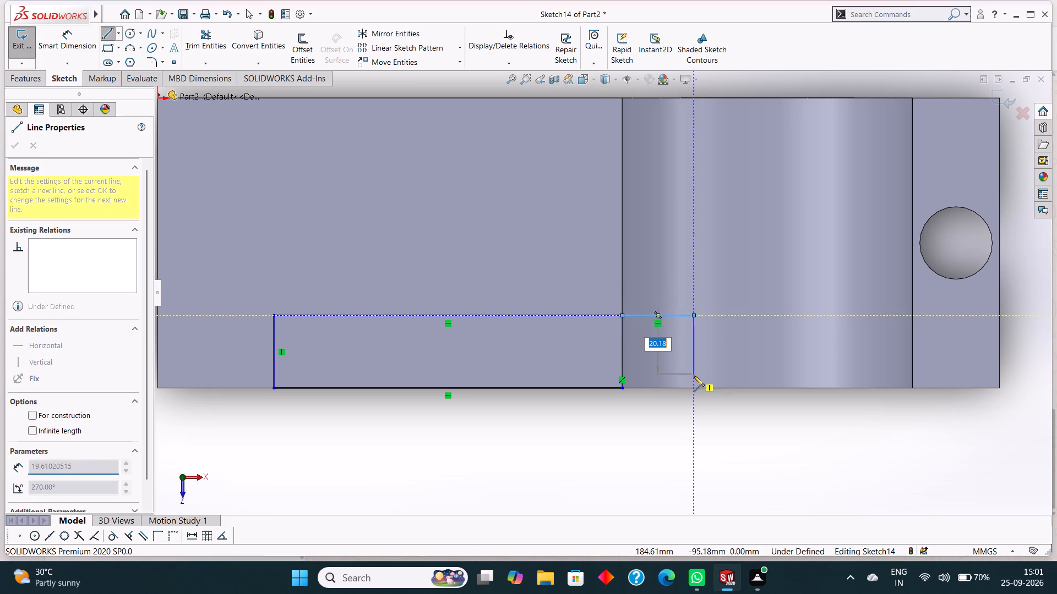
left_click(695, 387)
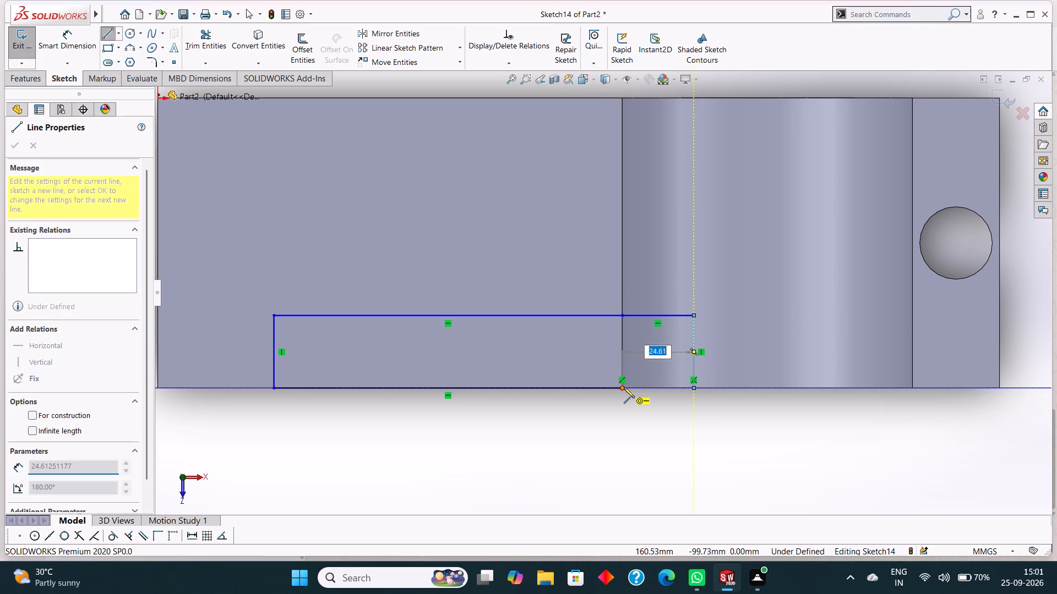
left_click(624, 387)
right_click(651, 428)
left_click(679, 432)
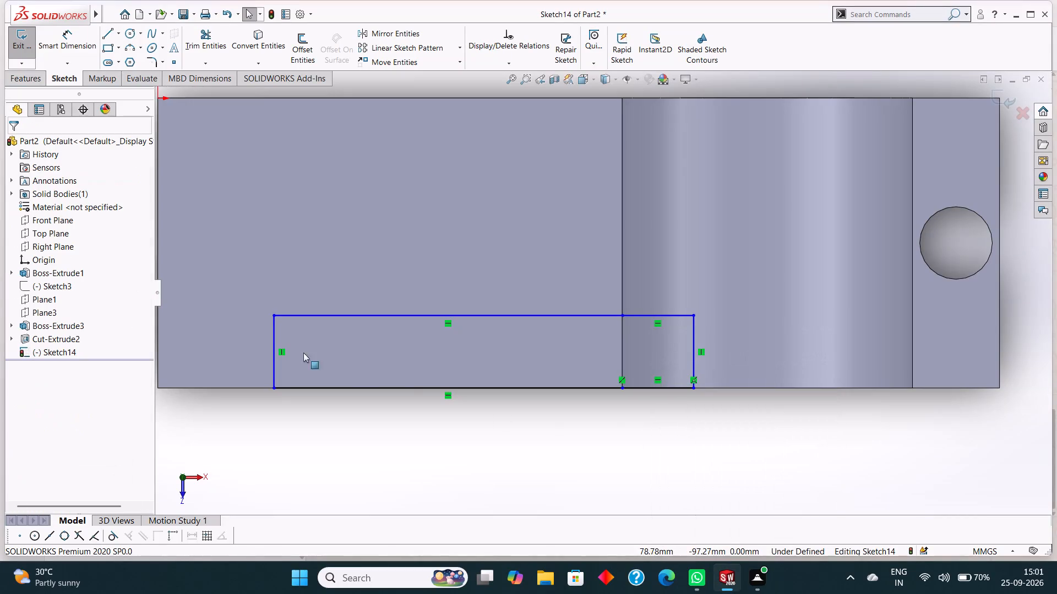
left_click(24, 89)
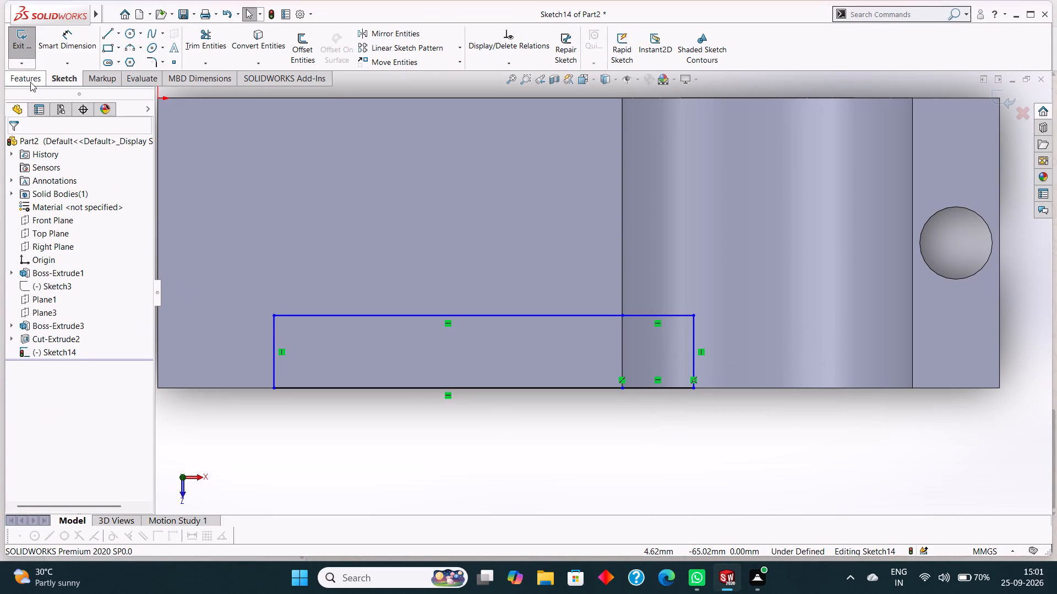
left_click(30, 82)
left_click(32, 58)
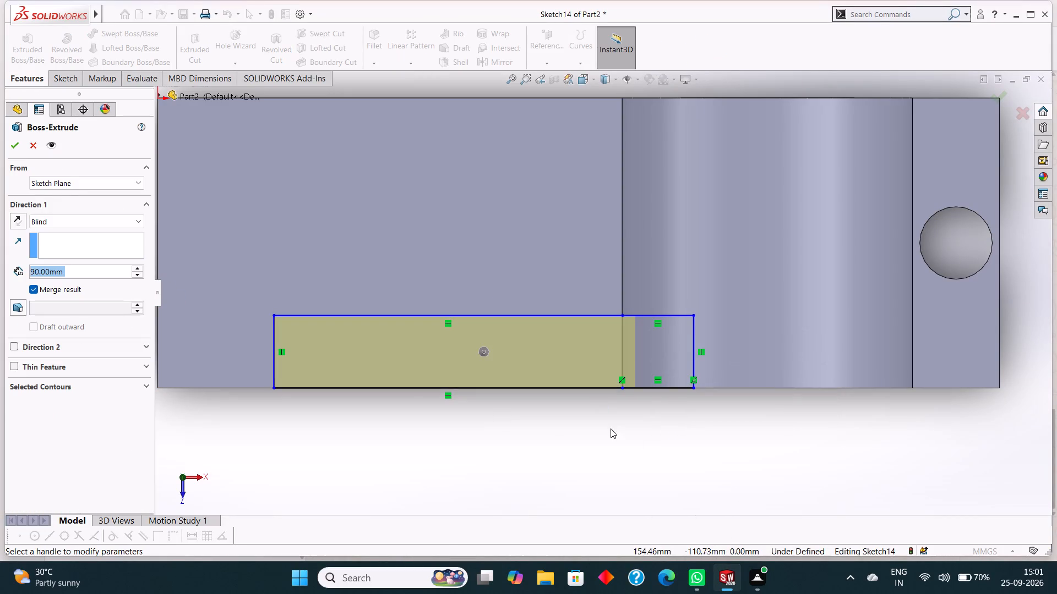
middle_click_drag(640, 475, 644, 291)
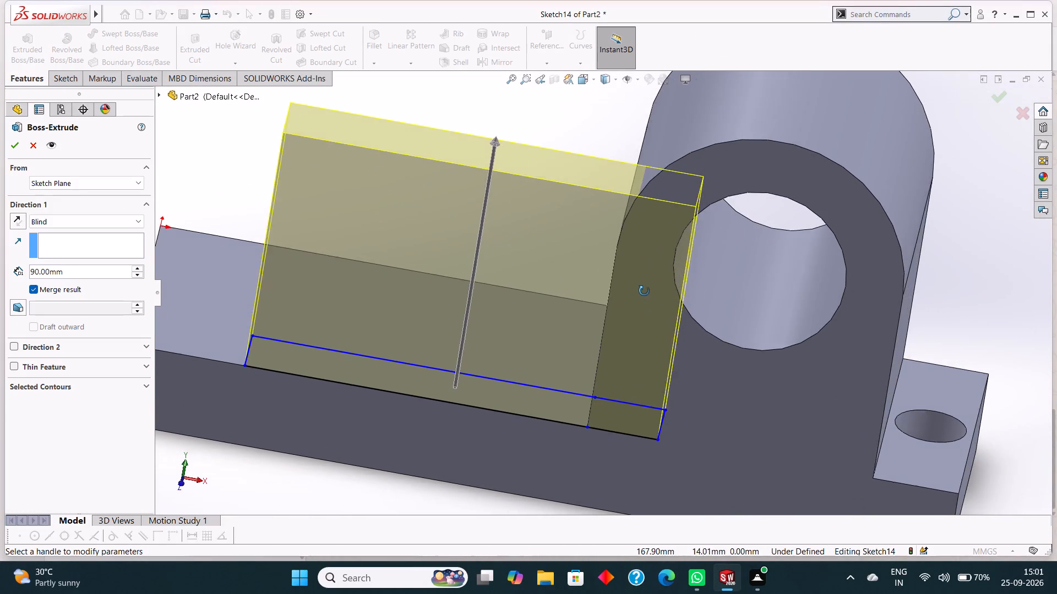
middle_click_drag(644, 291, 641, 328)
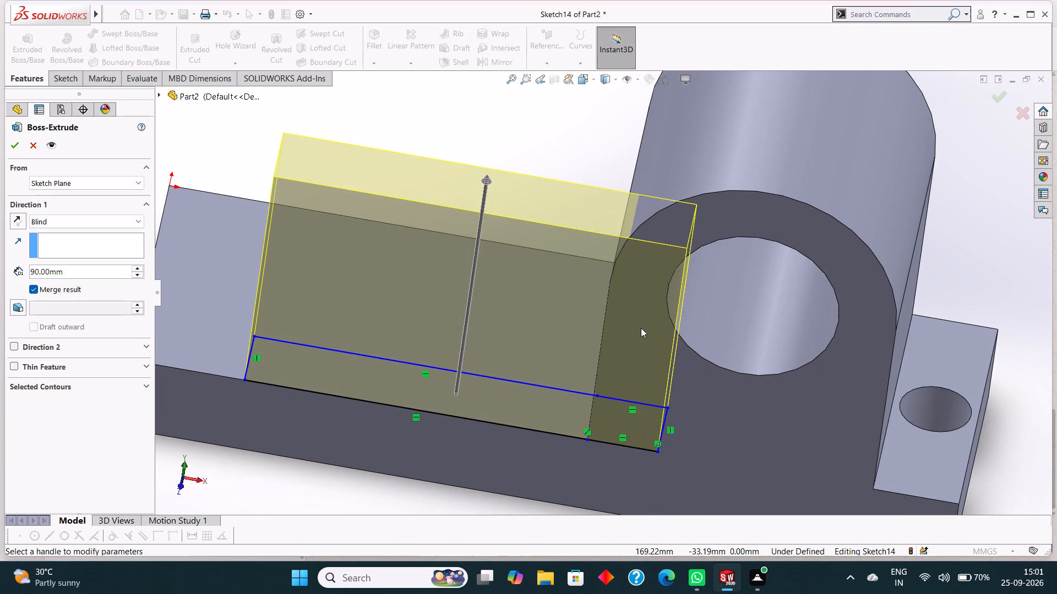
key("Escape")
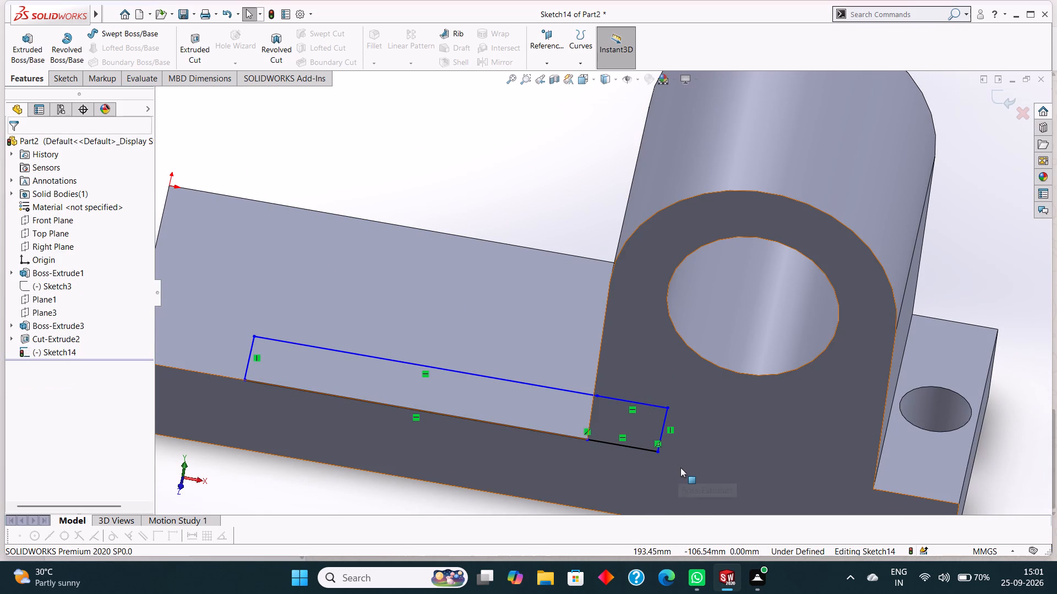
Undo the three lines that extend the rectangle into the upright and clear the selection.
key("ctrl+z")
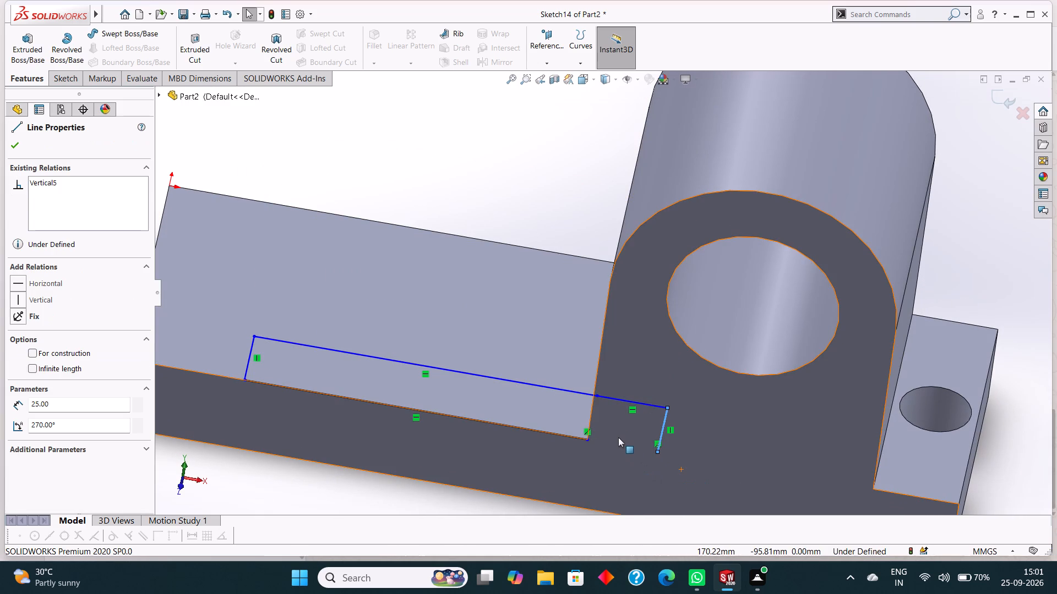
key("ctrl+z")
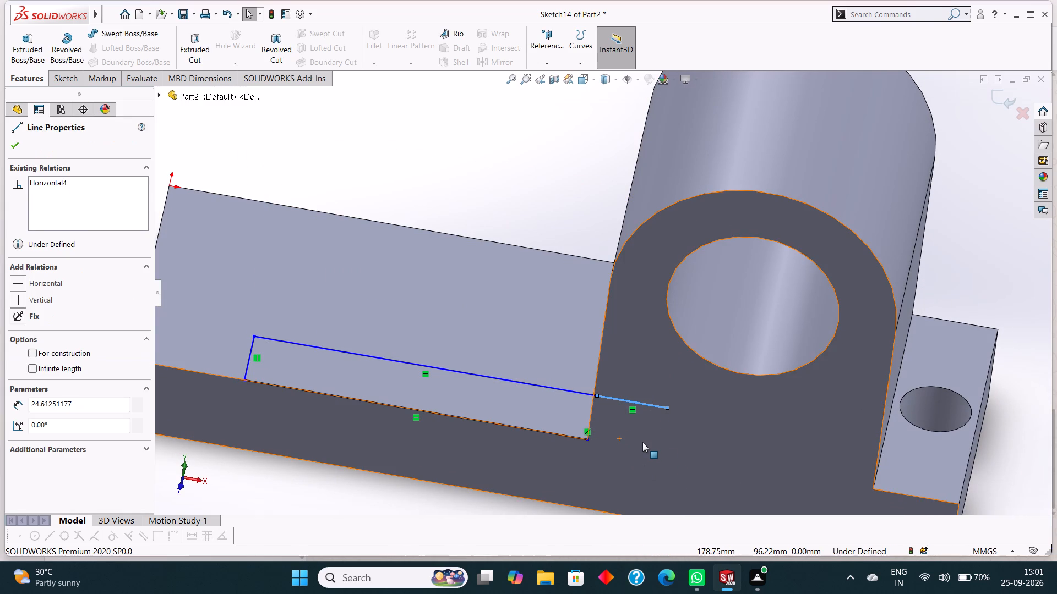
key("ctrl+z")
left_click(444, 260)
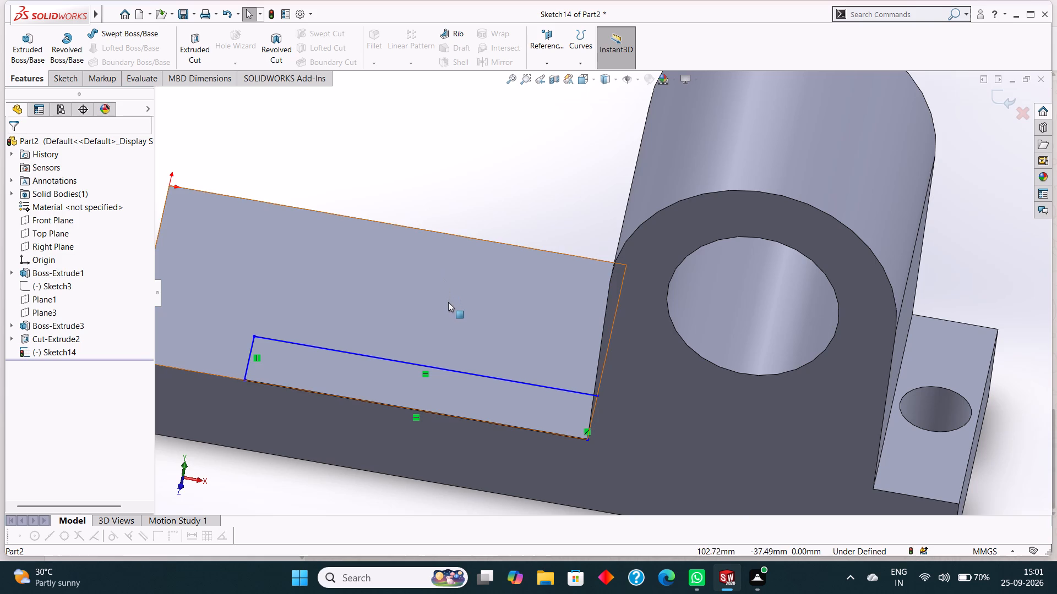
Extend the open rectangle about 18 mm into the upright with three connected lines ending at the front corner beside the upright.
key("ctrl+8")
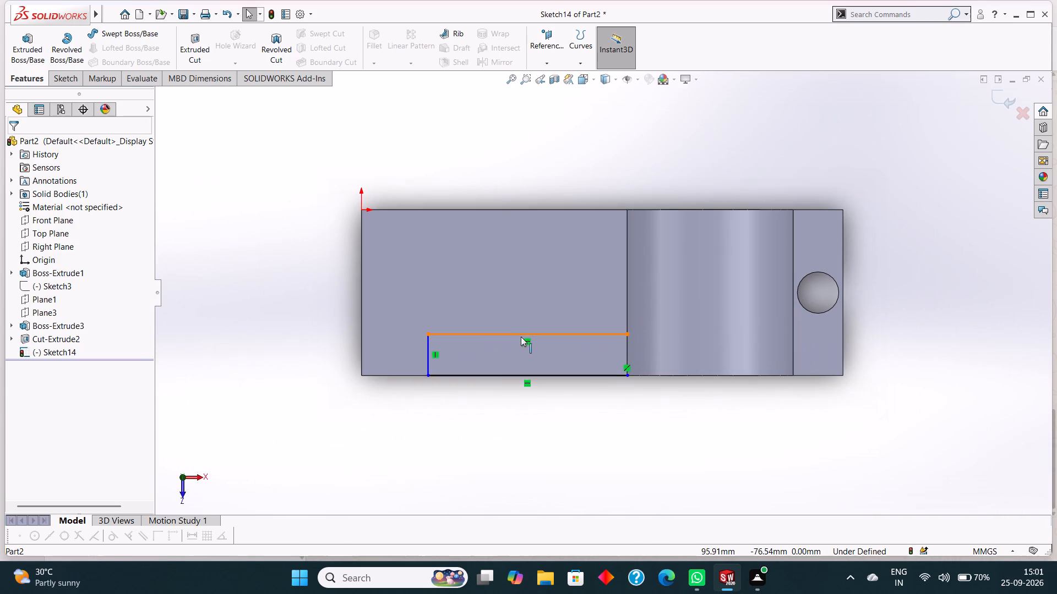
left_click(66, 77)
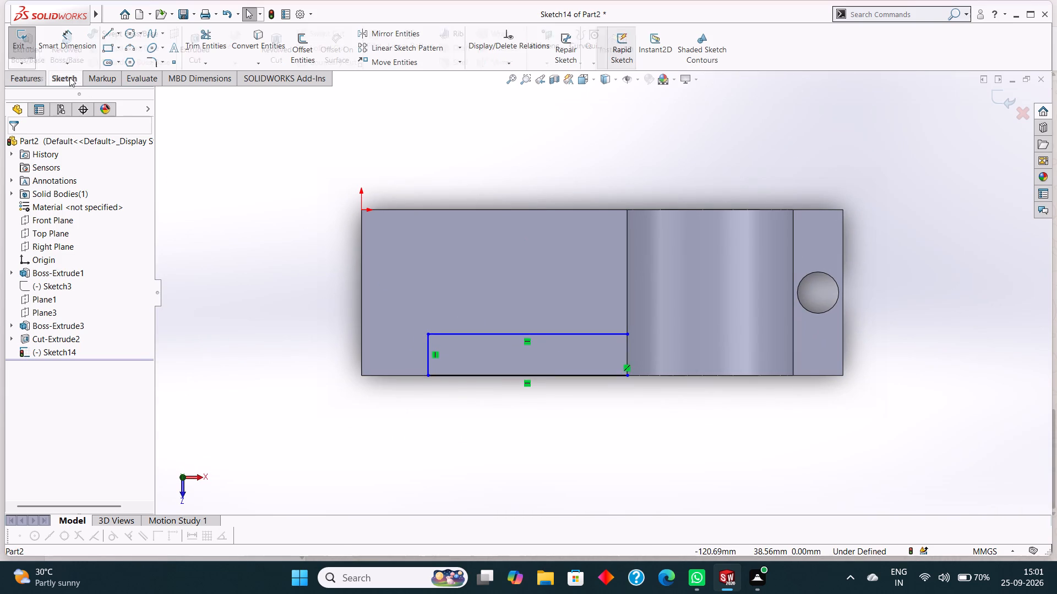
left_click(115, 34)
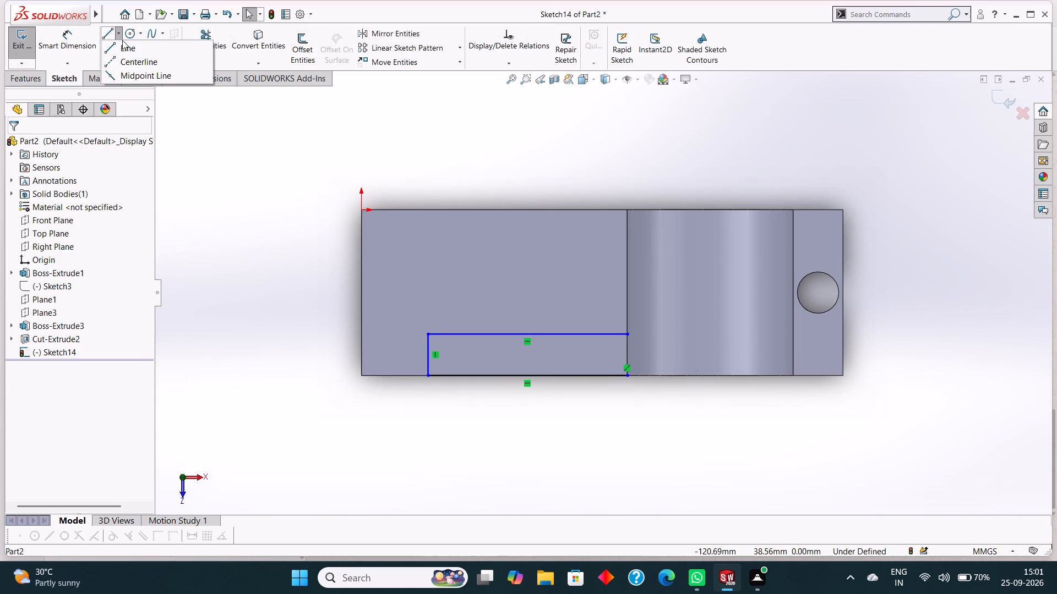
left_click(108, 37)
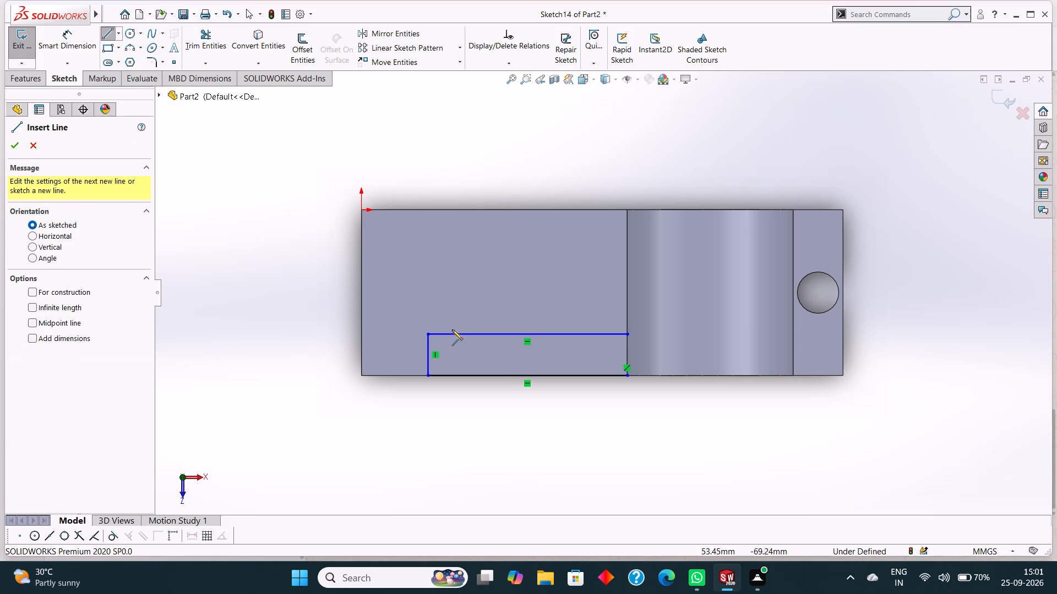
left_click(625, 333)
left_click(657, 334)
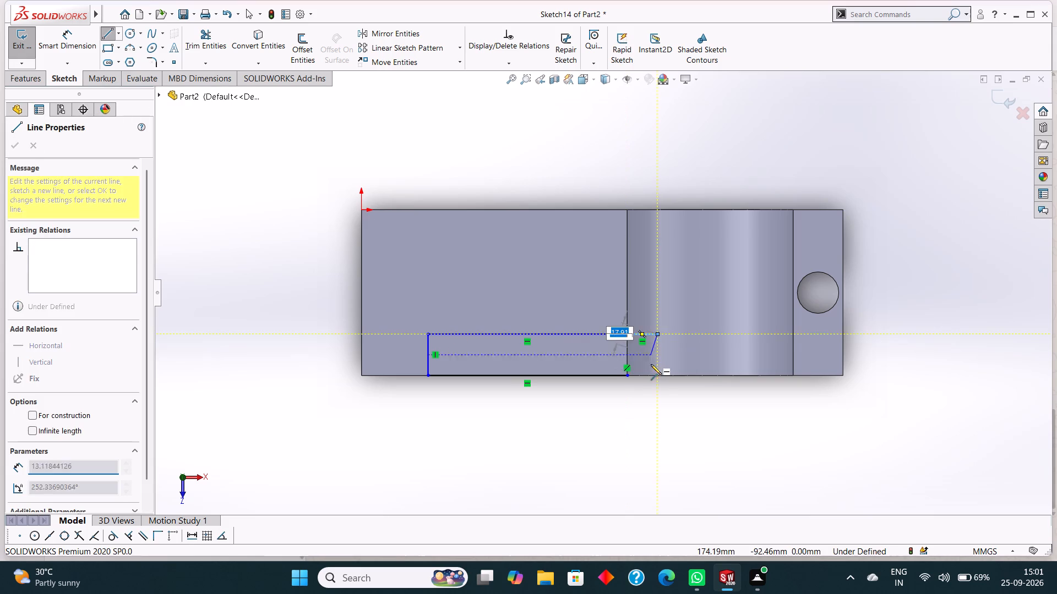
left_click(656, 375)
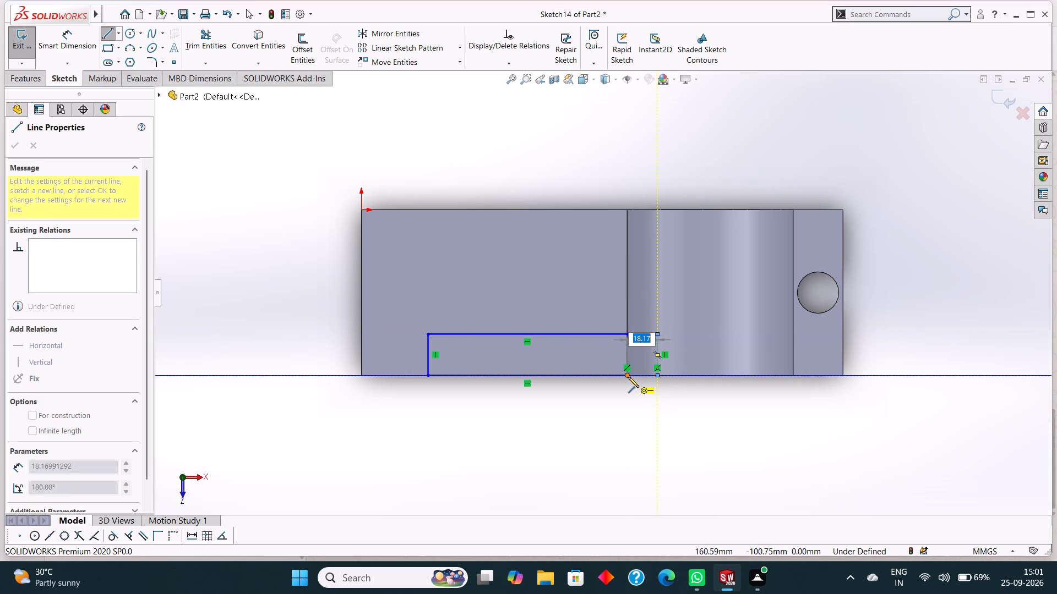
left_click(628, 377)
right_click(626, 404)
left_click(650, 410)
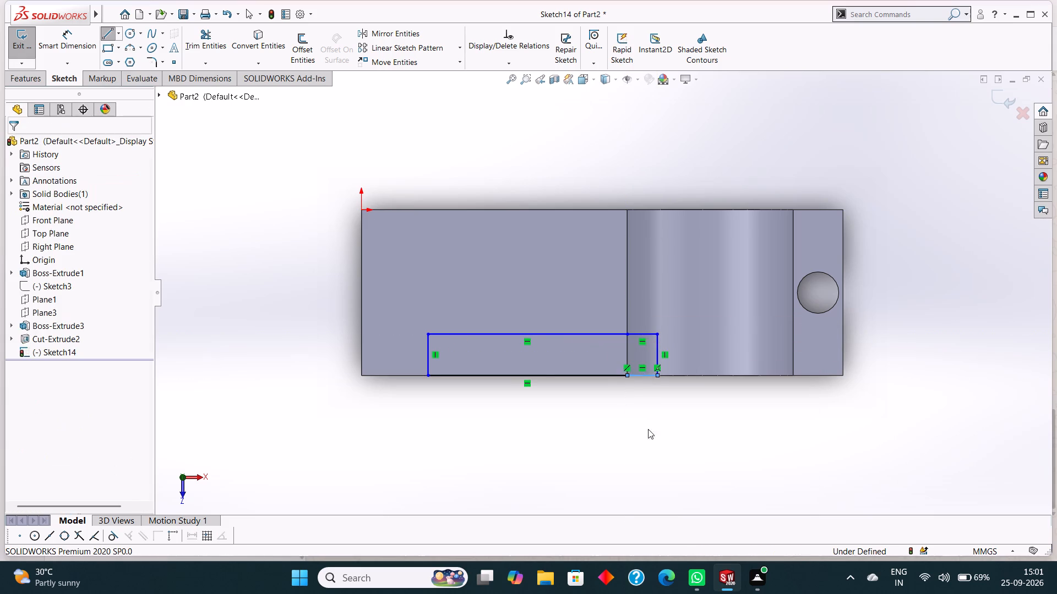
Extrude the extended rectangle sketch 90 mm upward as a blind boss merged with the base and upright.
middle_click_drag(653, 464, 655, 320)
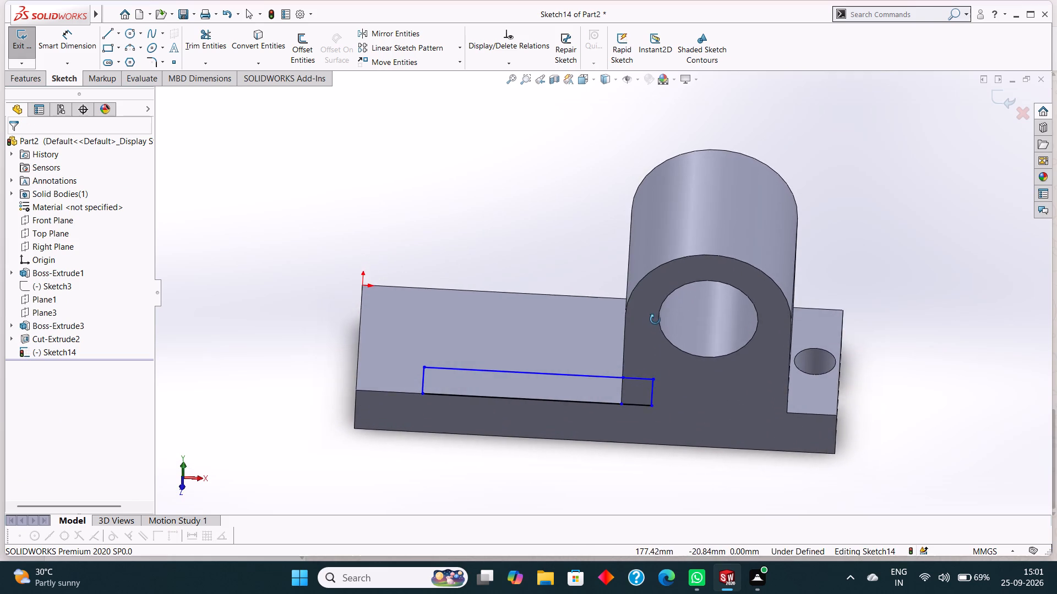
middle_click_drag(655, 320, 669, 276)
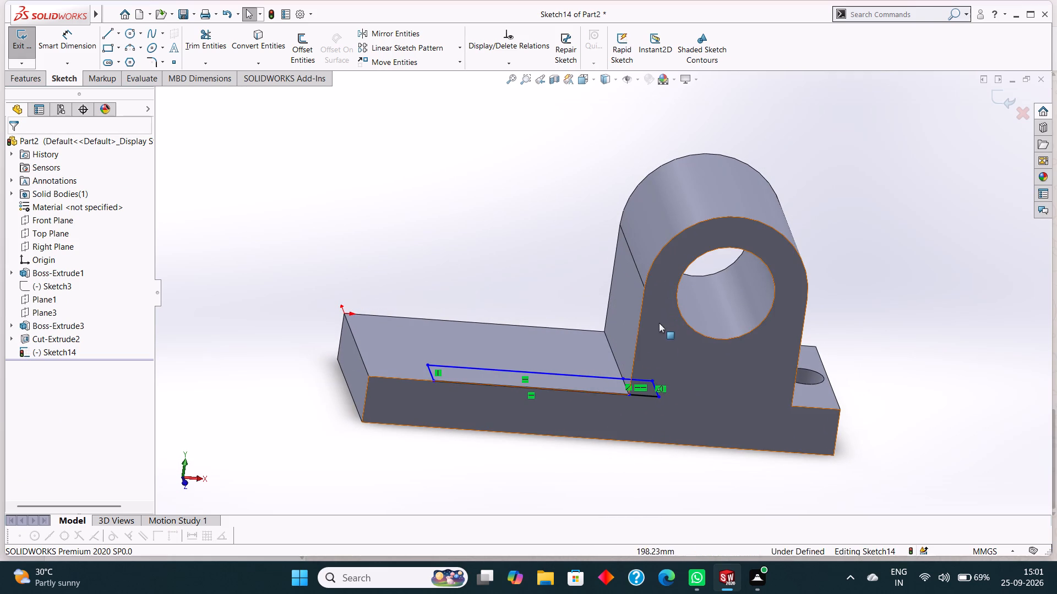
left_click(21, 83)
left_click(30, 58)
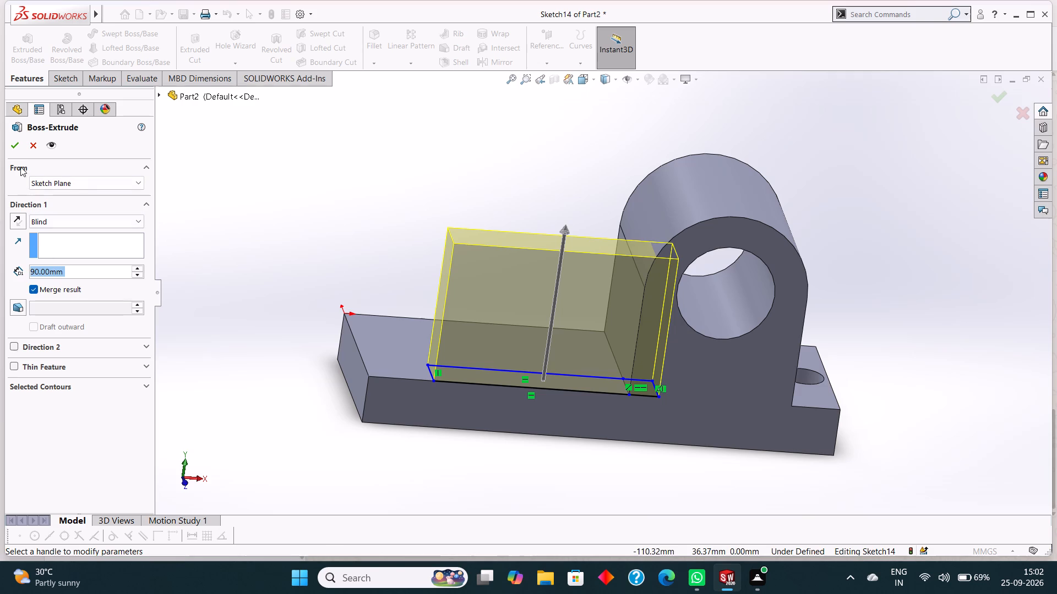
left_click(18, 145)
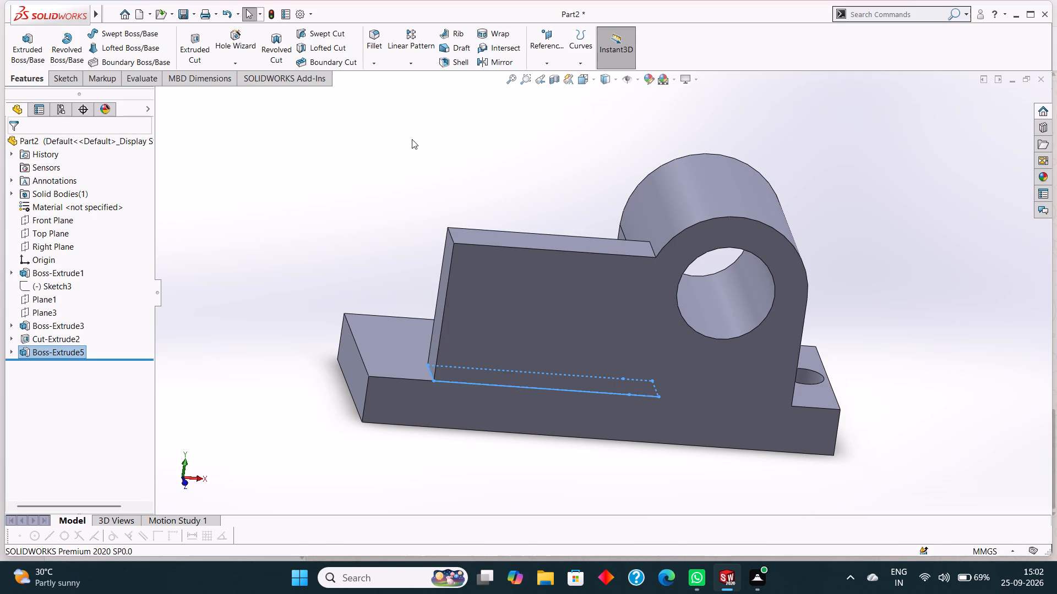
left_click(415, 139)
Create a reference plane offset 50 mm from the Front Plane, midway through the part's depth.
middle_click_drag(498, 142, 487, 284)
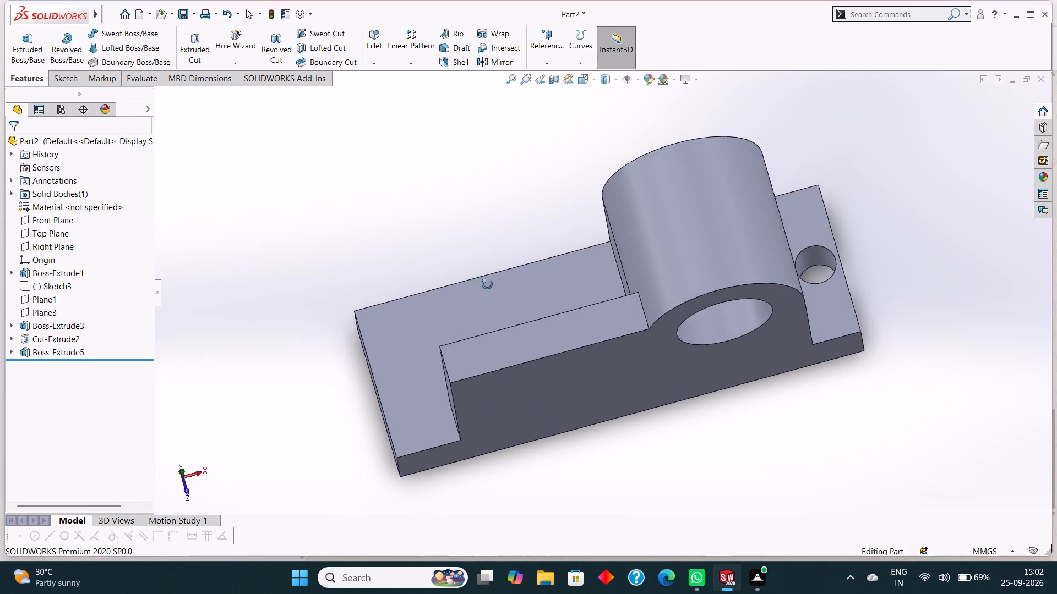
middle_click_drag(487, 284, 480, 146)
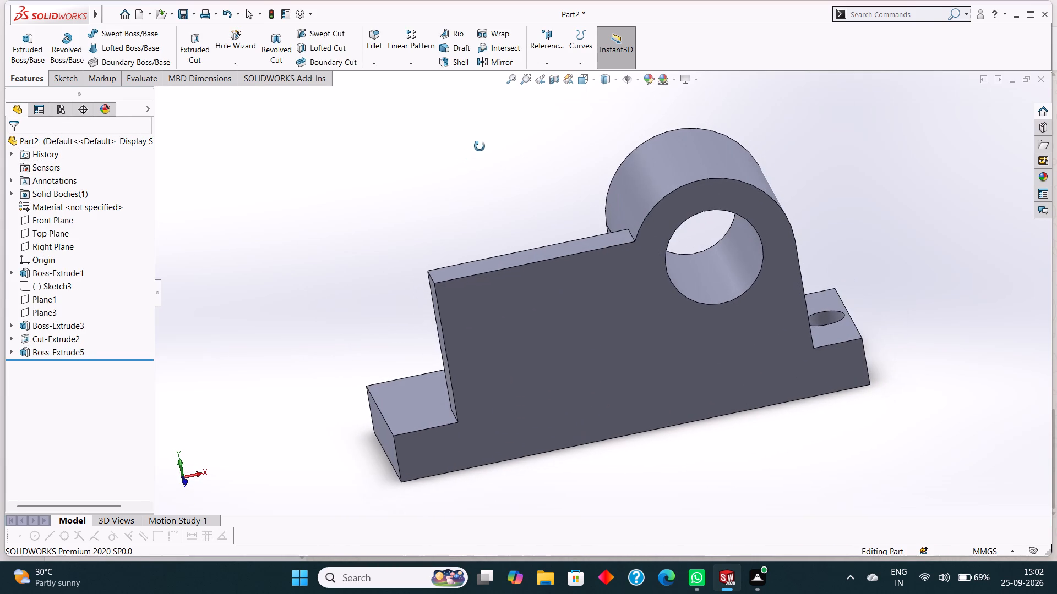
middle_click_drag(480, 146, 468, 217)
middle_click_drag(460, 208, 458, 199)
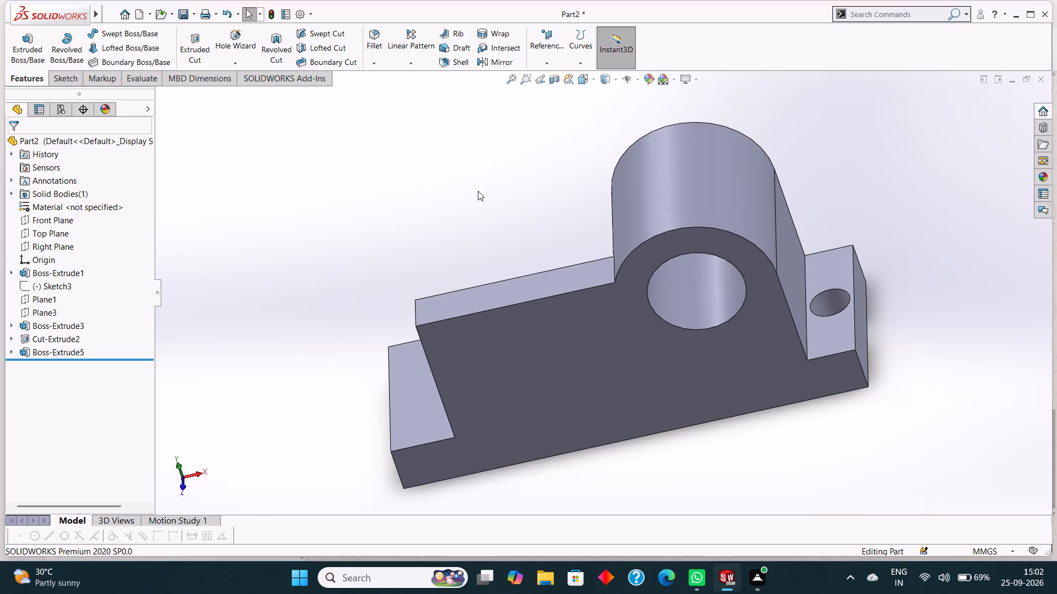
middle_click_drag(478, 191, 585, 197)
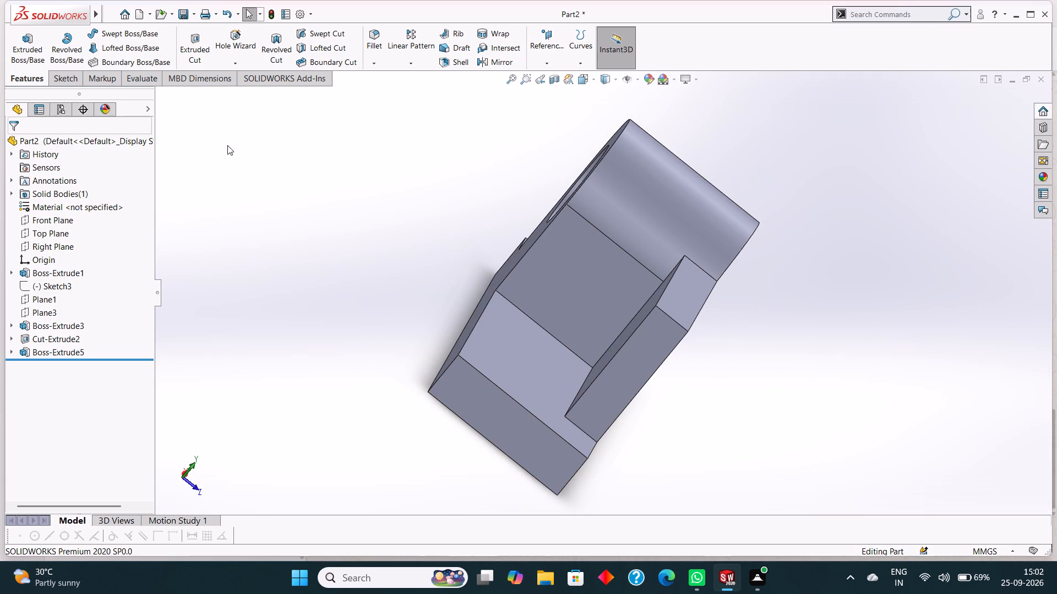
left_click(547, 63)
left_click(549, 75)
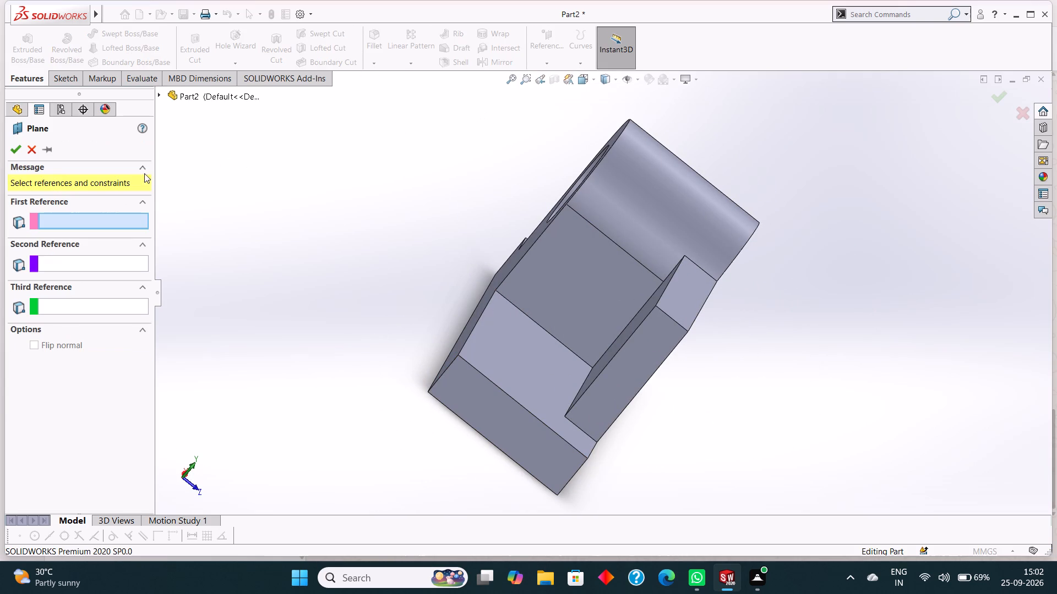
left_click(161, 95)
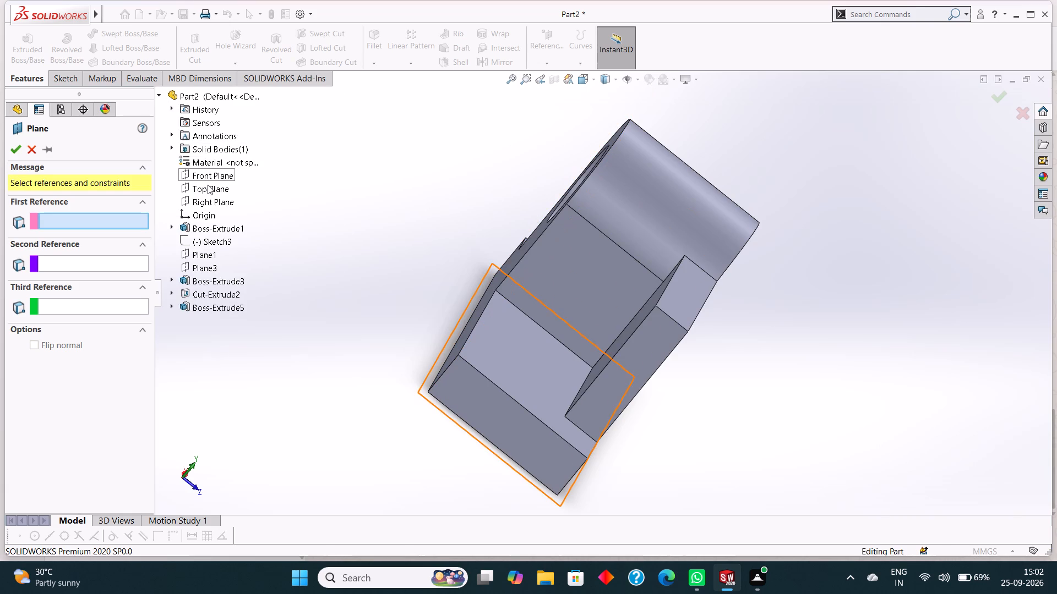
left_click(209, 177)
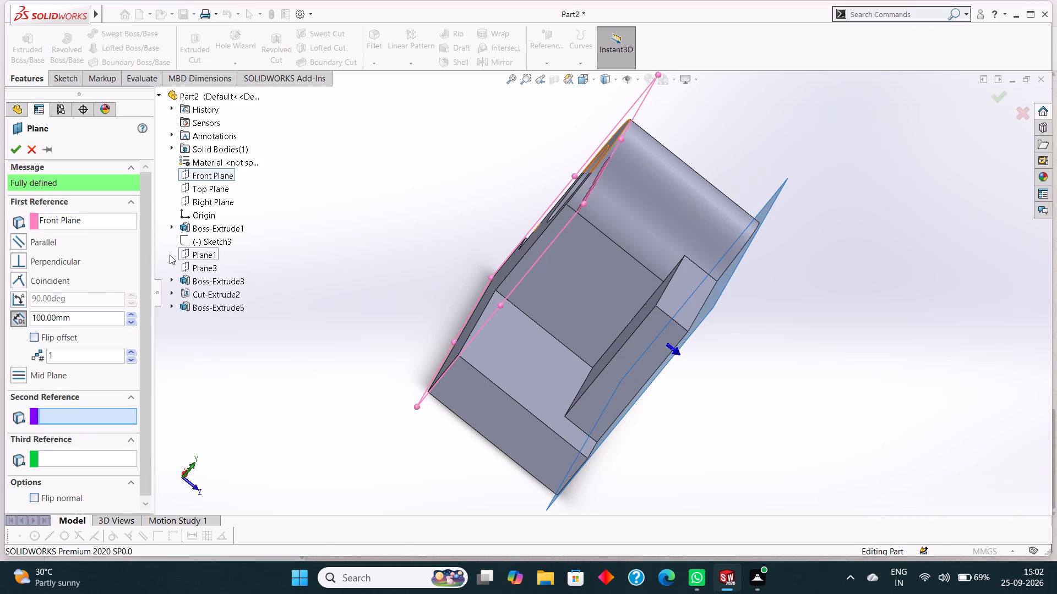
left_click_drag(80, 318, 30, 306)
left_click_drag(30, 306, 29, 306)
type("50")
key("Return")
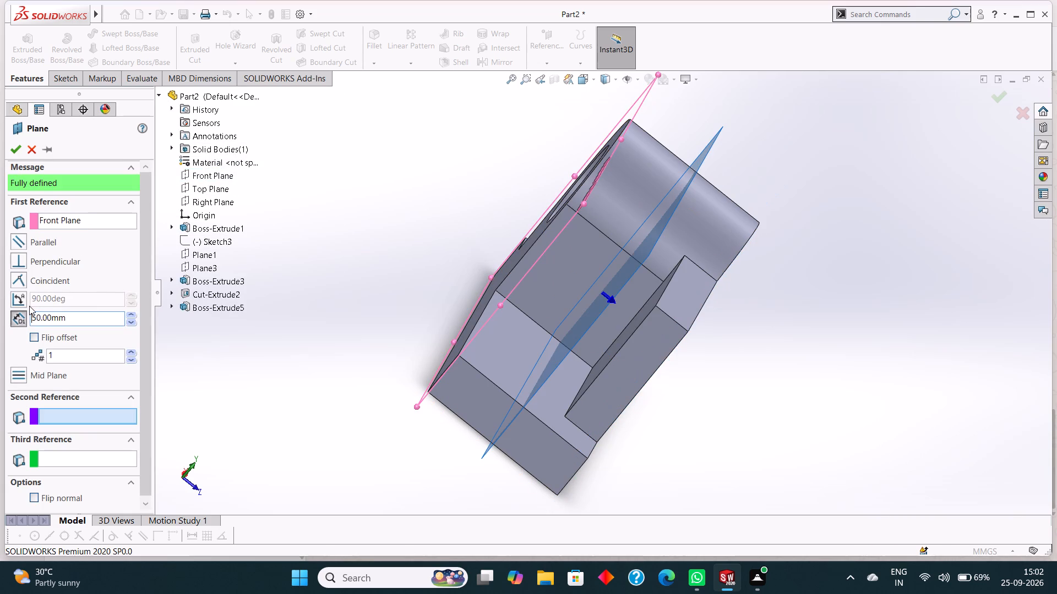
left_click(12, 147)
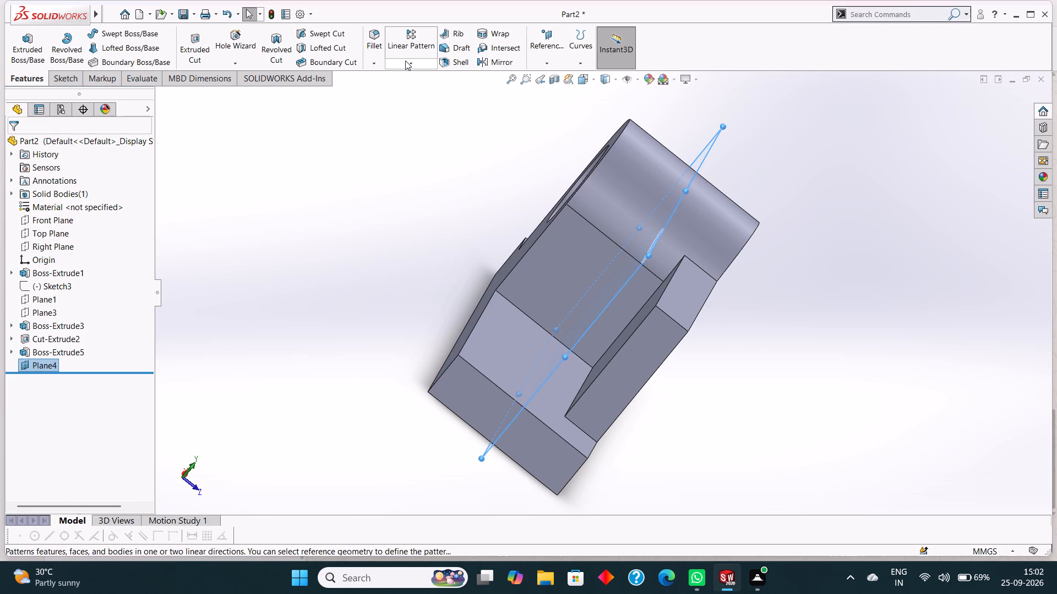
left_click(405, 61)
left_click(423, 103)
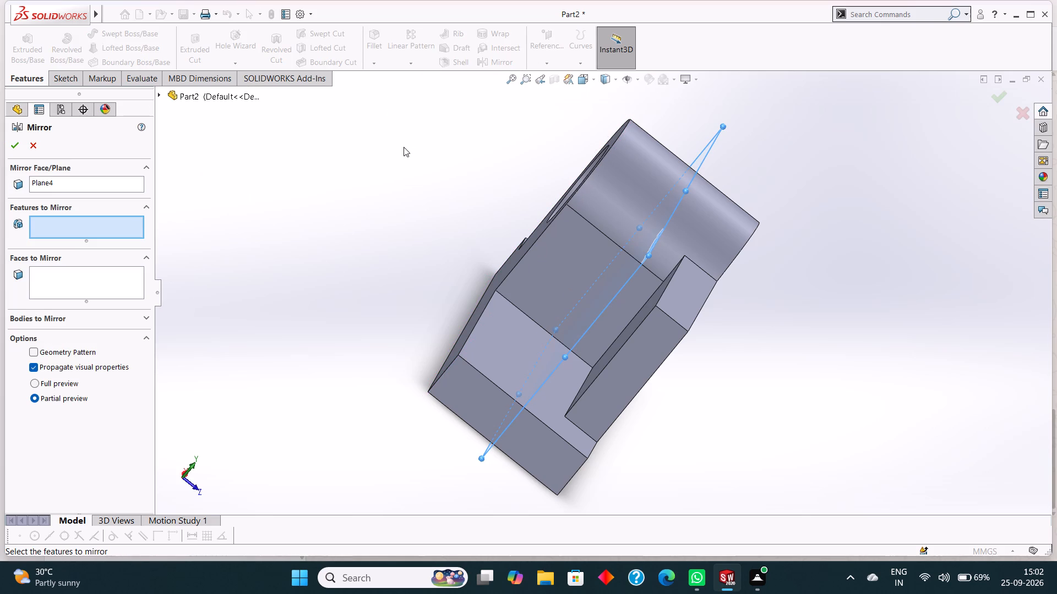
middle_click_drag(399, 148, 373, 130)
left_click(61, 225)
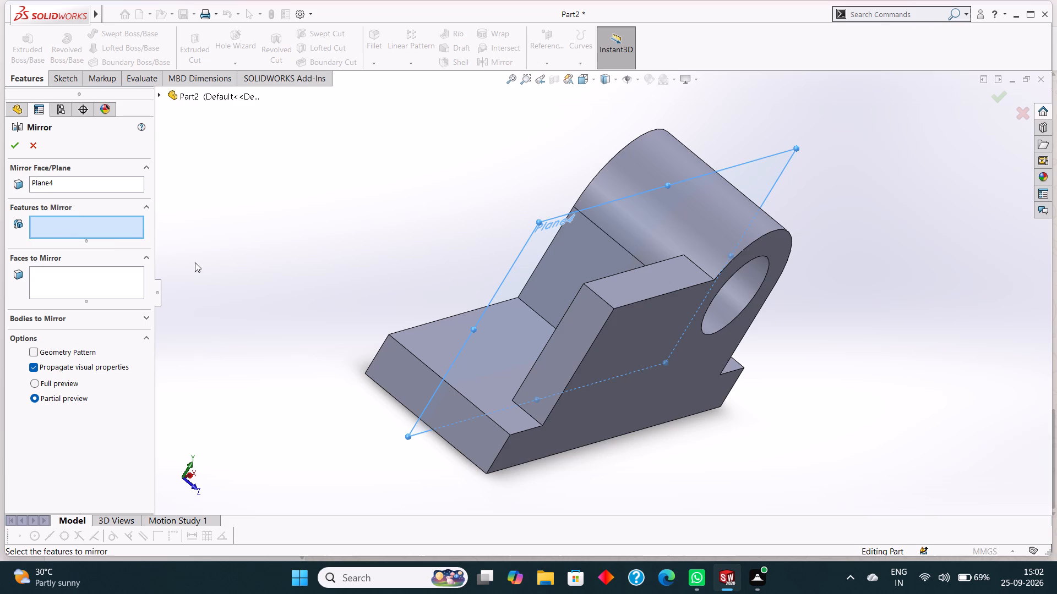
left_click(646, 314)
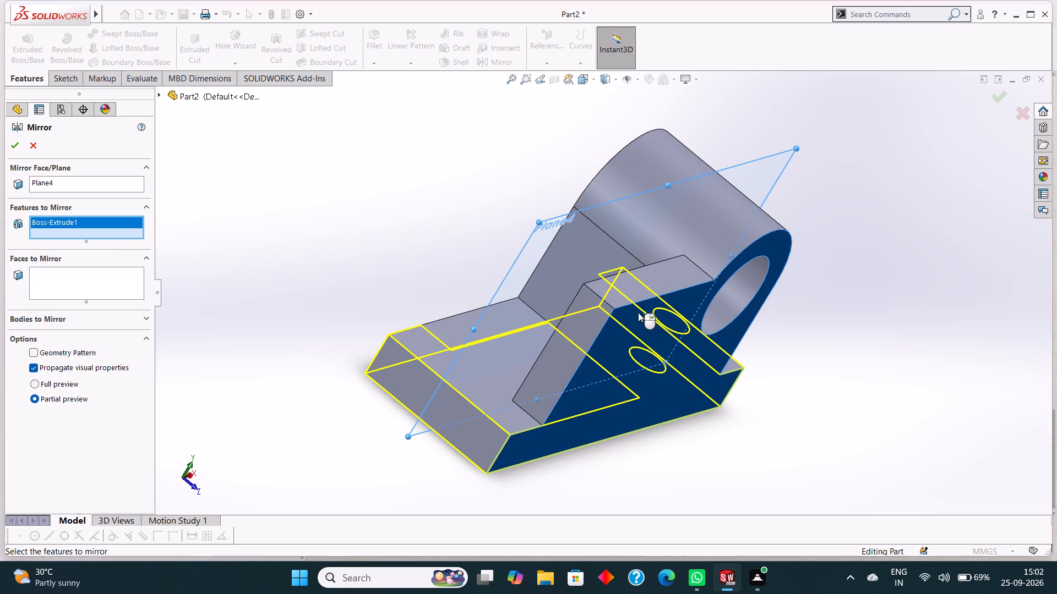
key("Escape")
Mirror the 90 mm-high block about the 50 mm offset plane to the opposite side of the base.
middle_click_drag(658, 475, 664, 492)
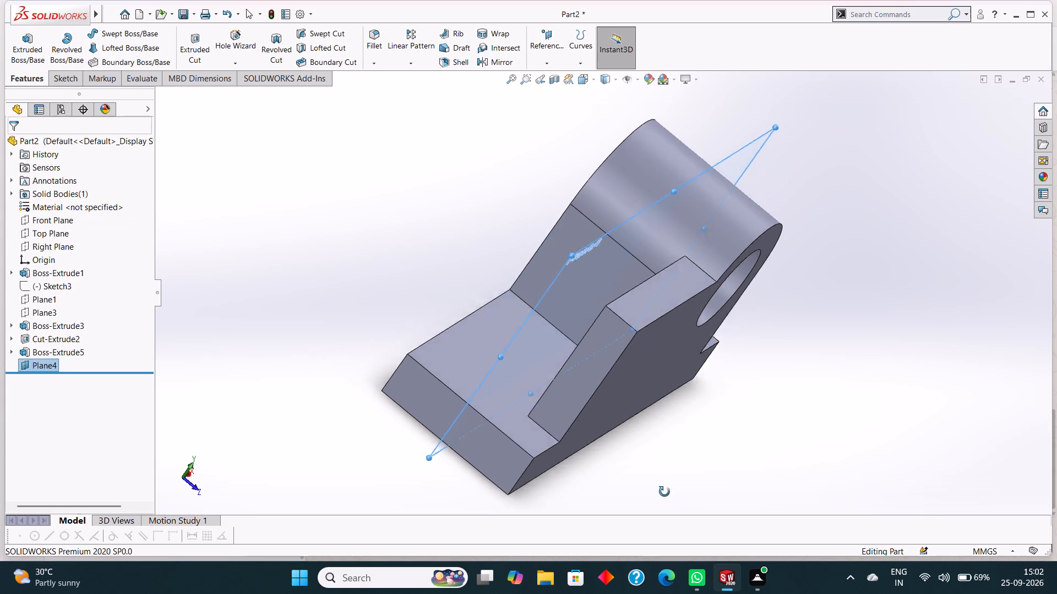
middle_click_drag(664, 492, 649, 475)
left_click(501, 62)
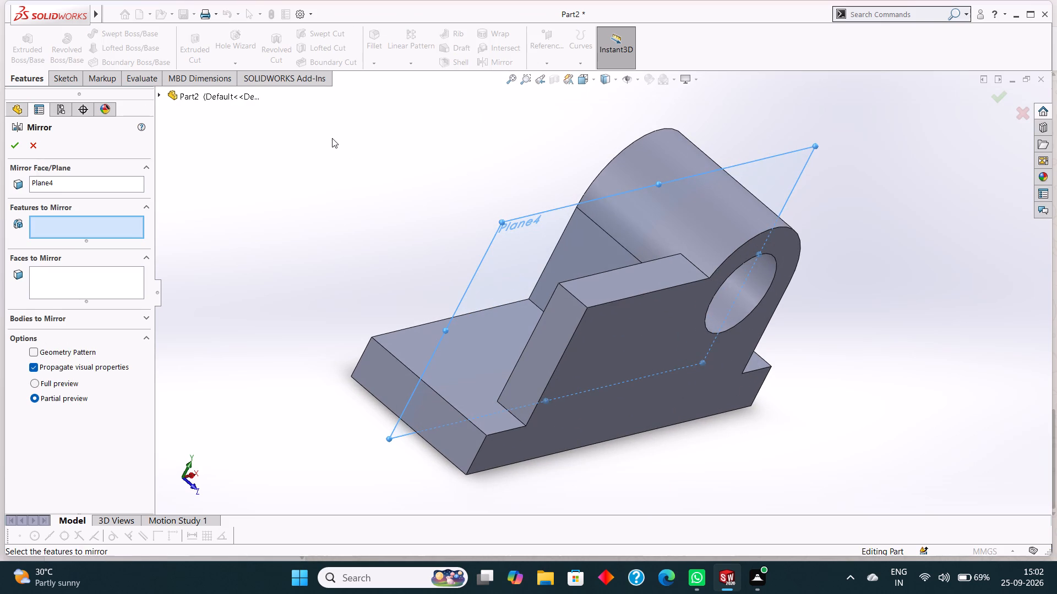
middle_click_drag(332, 138, 364, 172)
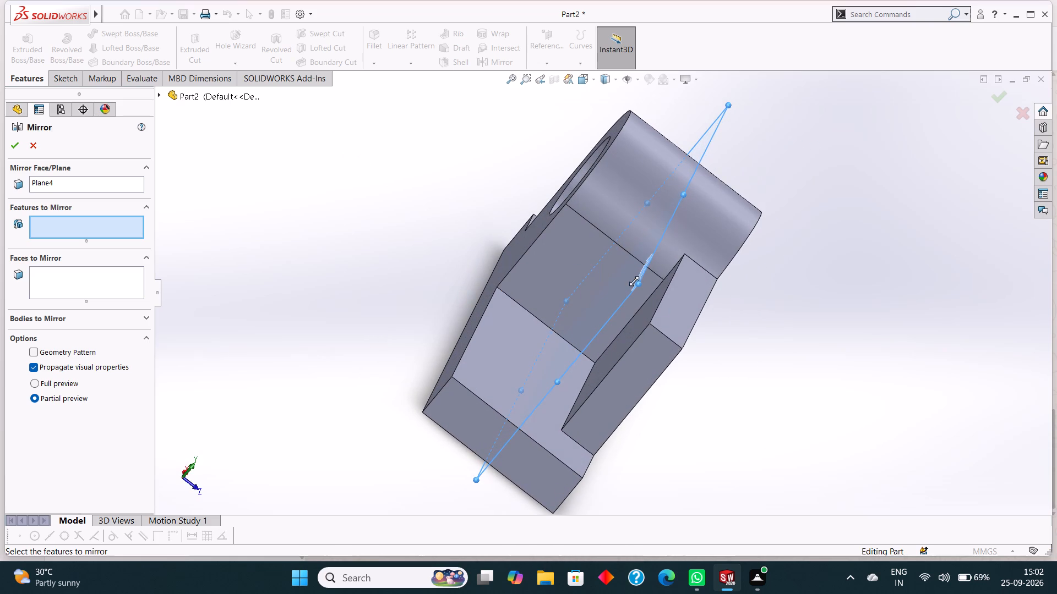
left_click(672, 309)
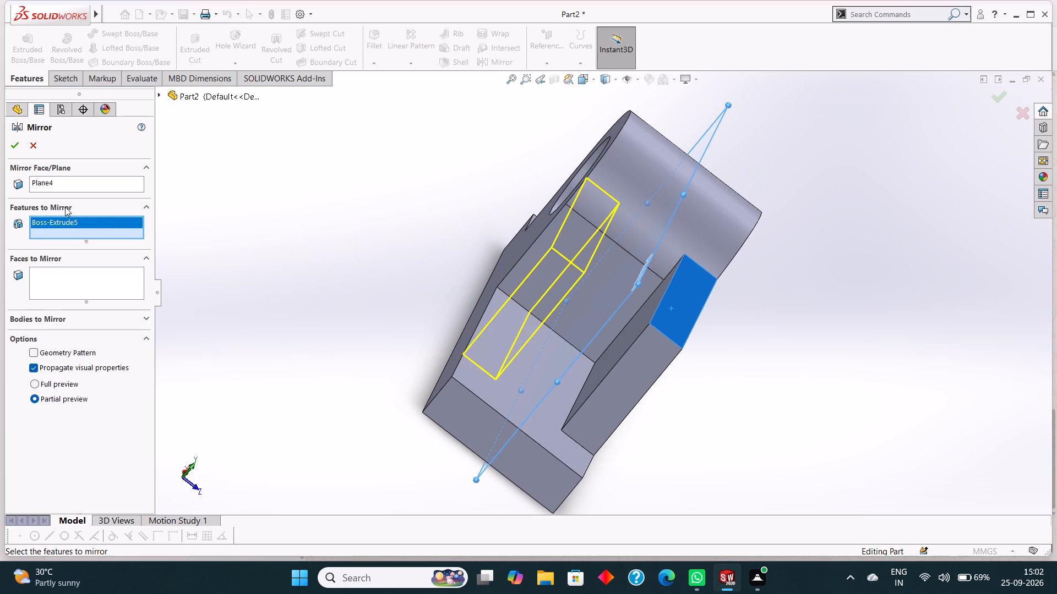
left_click(14, 151)
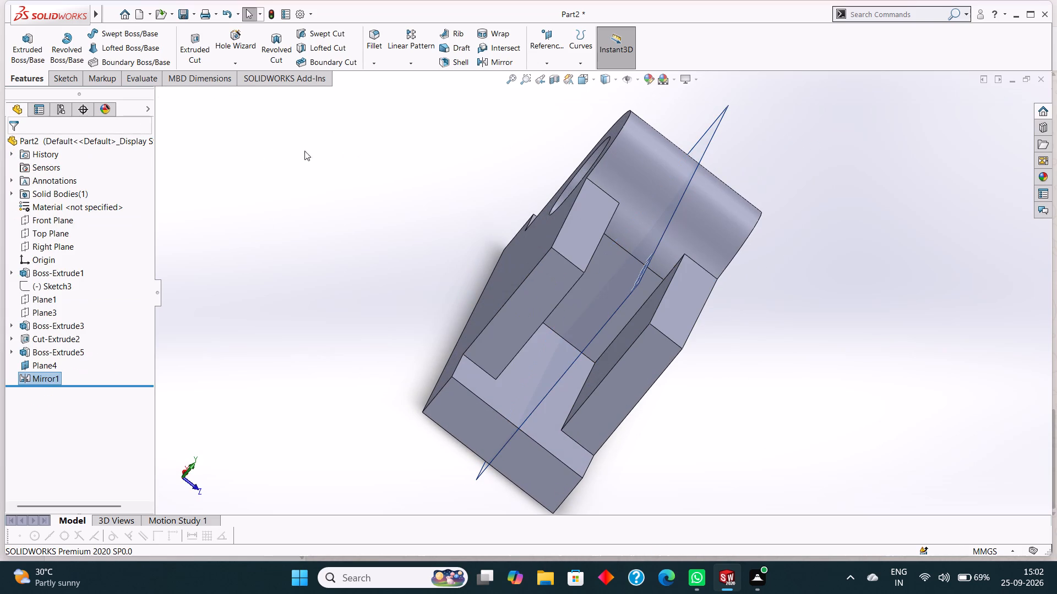
left_click(336, 149)
Hide the offset plane used for the mirror.
middle_click_drag(374, 175, 314, 143)
scroll(315, 144, "up", 1)
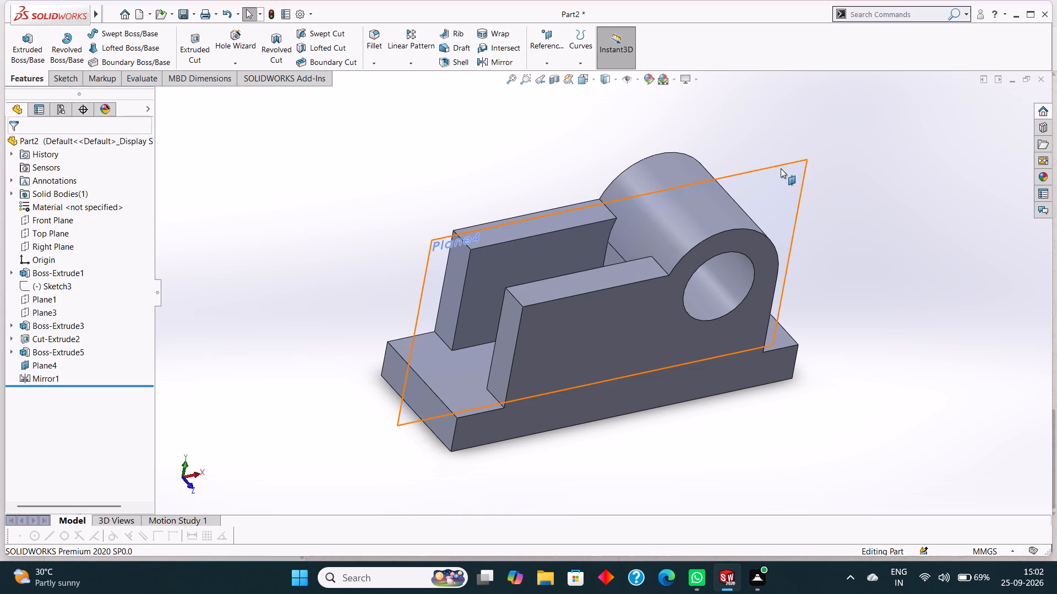
left_click(781, 168)
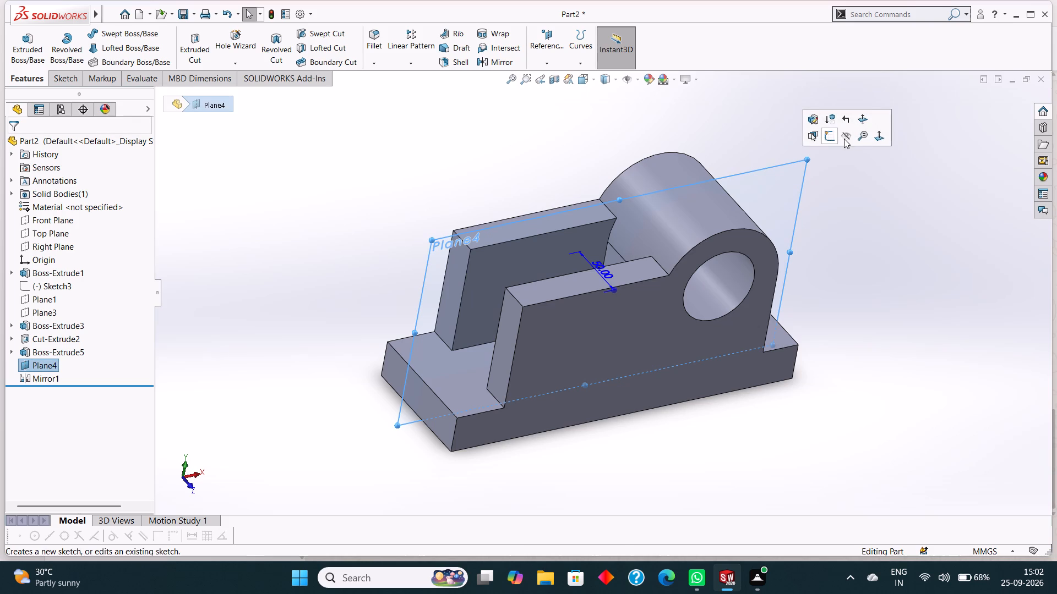
left_click(845, 138)
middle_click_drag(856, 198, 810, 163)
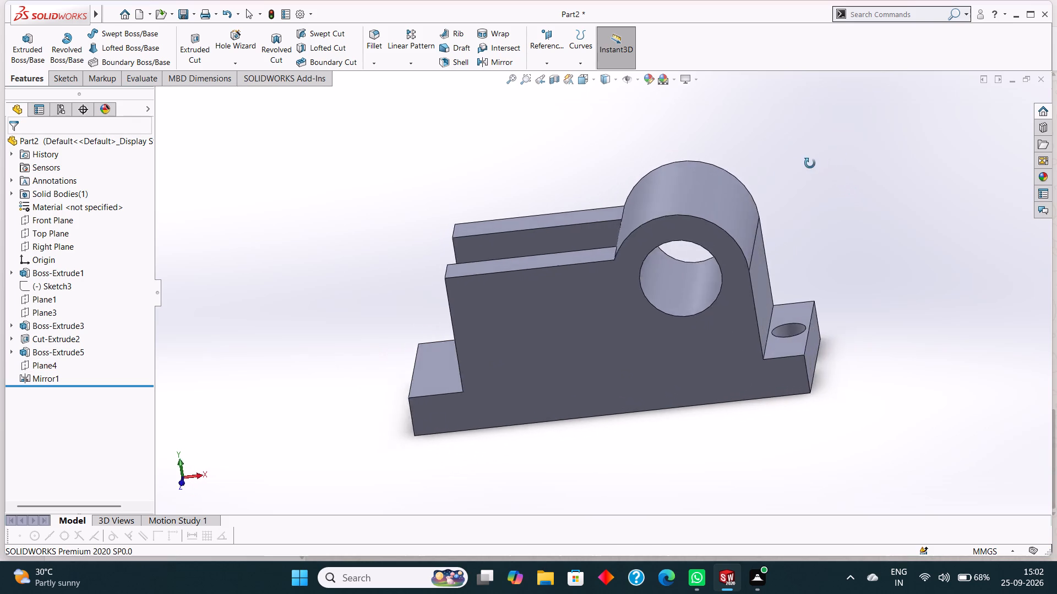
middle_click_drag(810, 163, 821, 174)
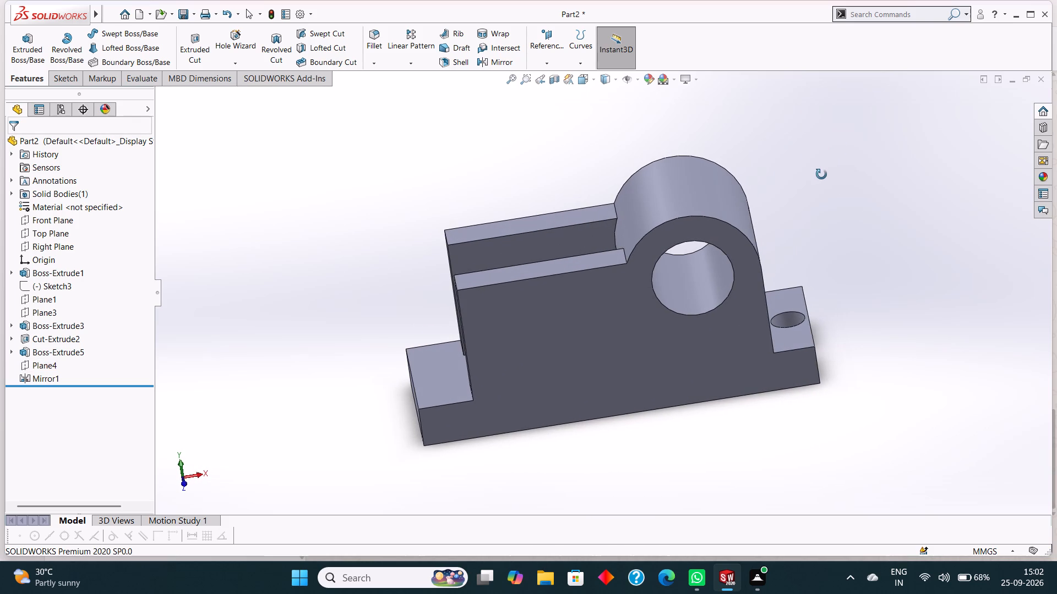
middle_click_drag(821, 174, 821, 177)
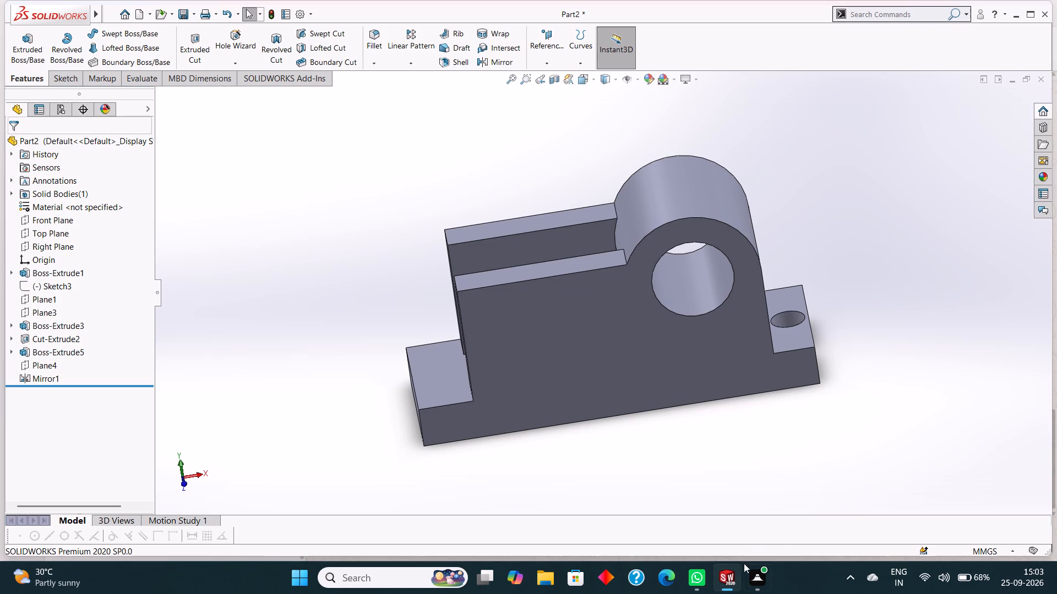
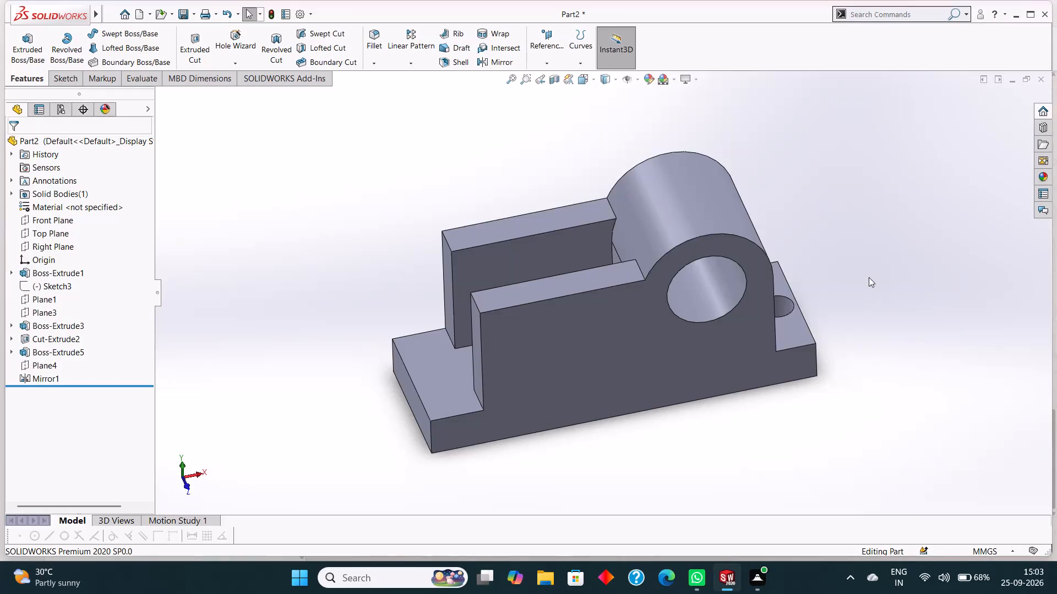
Fillet the upper outer end edges of the two mirrored blocks, away from the bored upright, with a 25 mm radius.
middle_click_drag(869, 277, 879, 287)
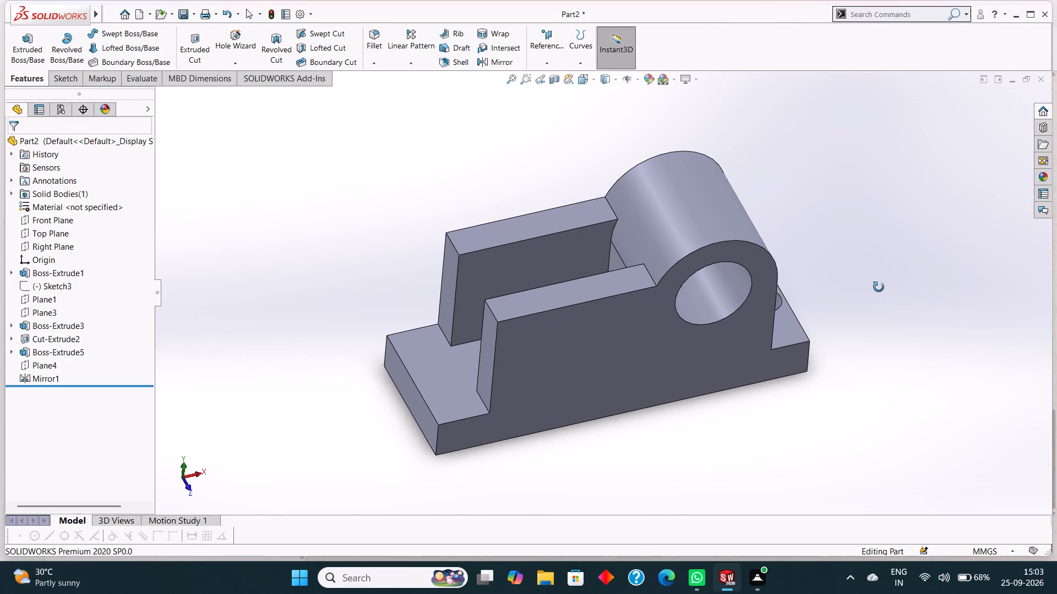
middle_click_drag(879, 287, 869, 274)
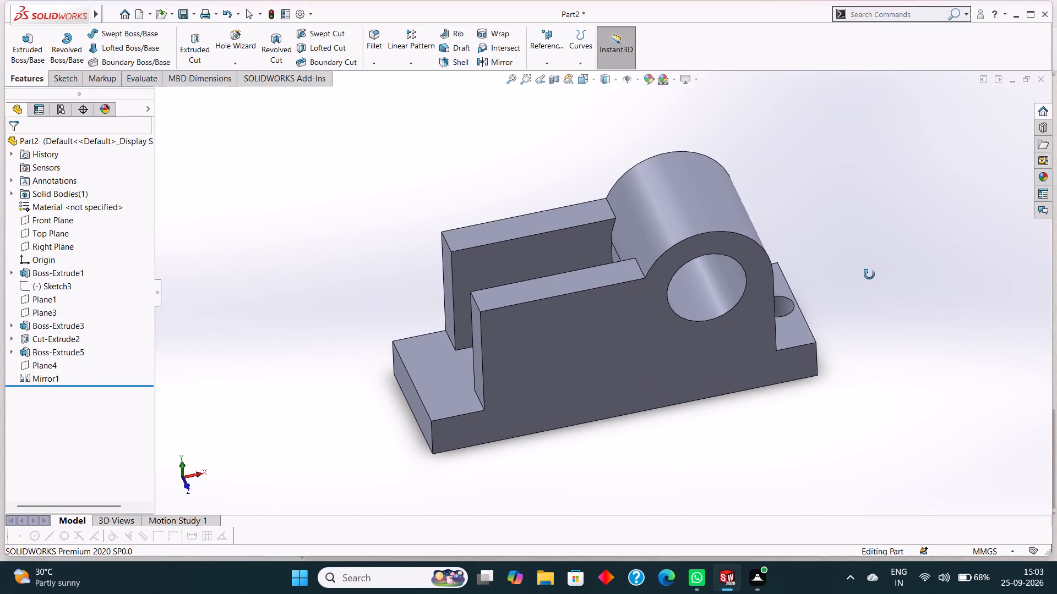
middle_click_drag(869, 274, 876, 284)
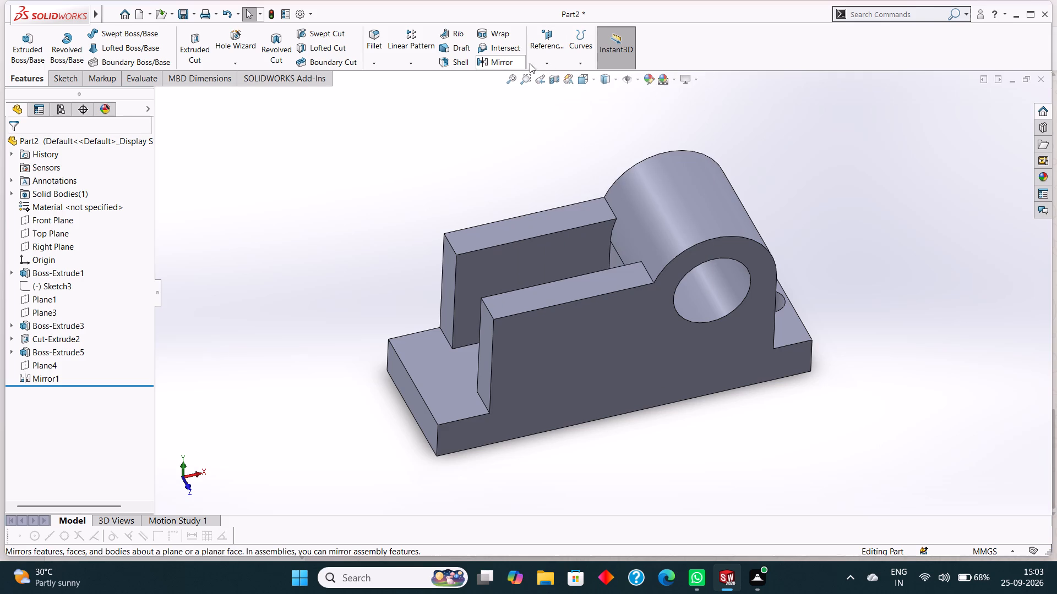
left_click(378, 63)
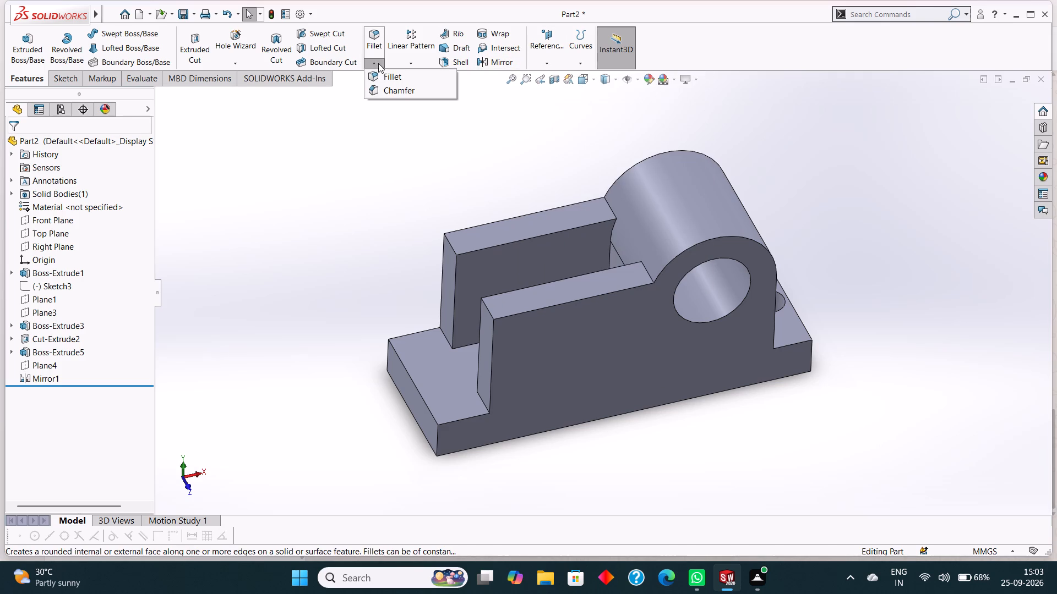
left_click(388, 73)
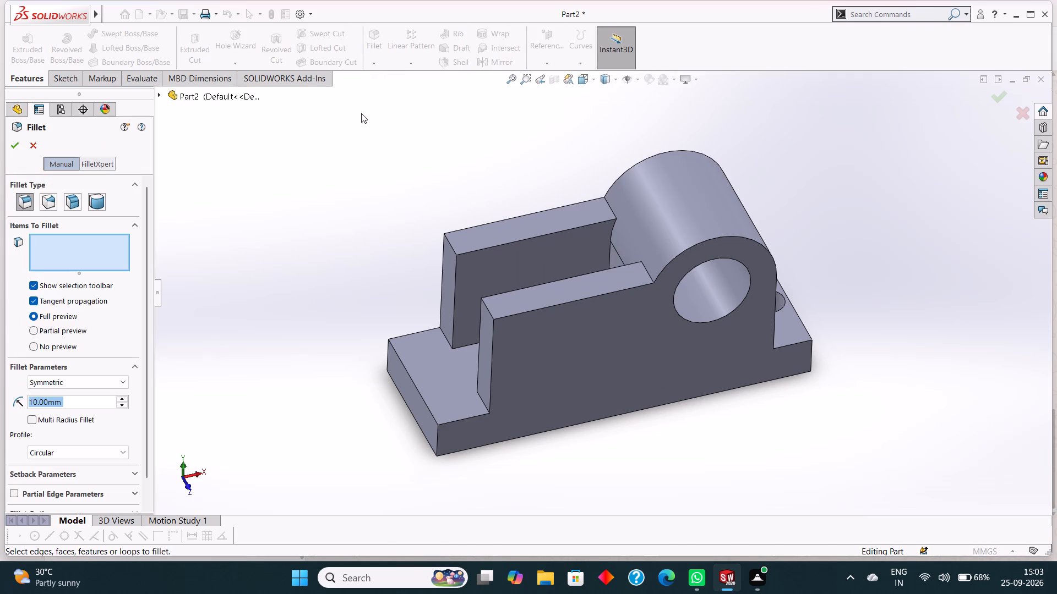
type("25")
key("Return")
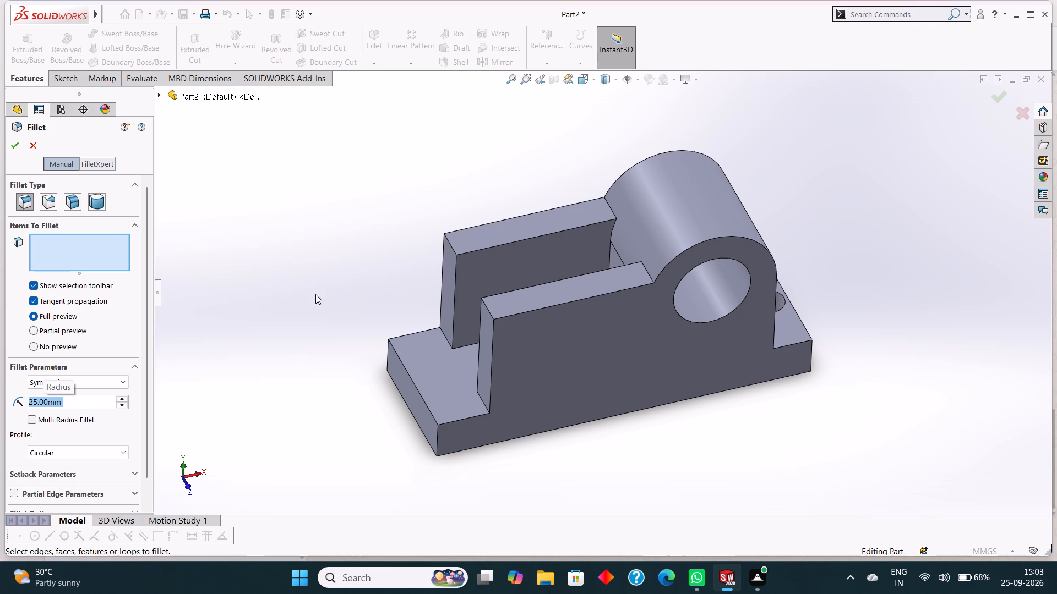
middle_click_drag(372, 218, 390, 241)
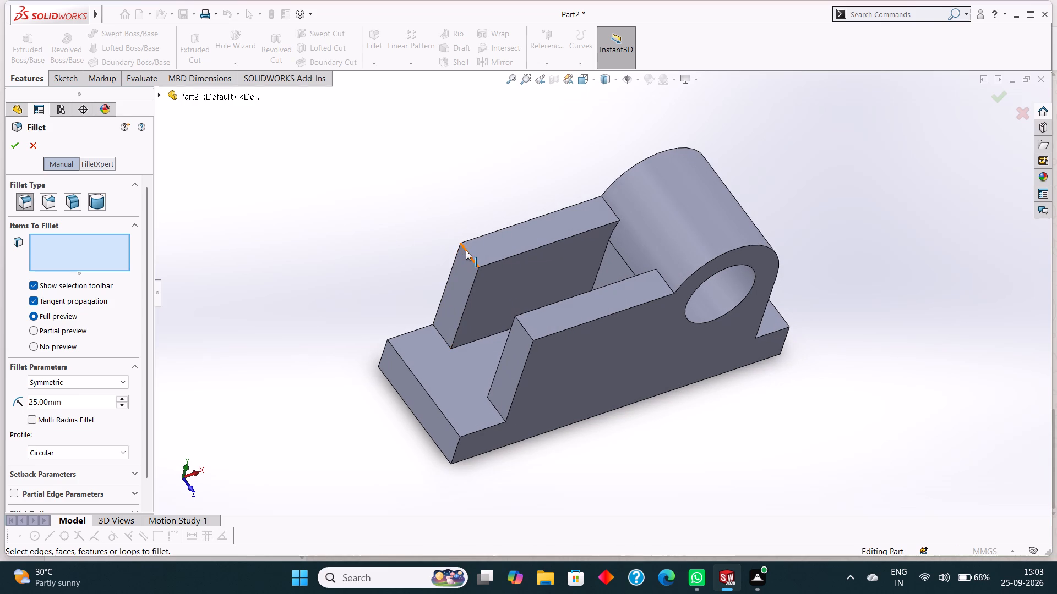
left_click(466, 250)
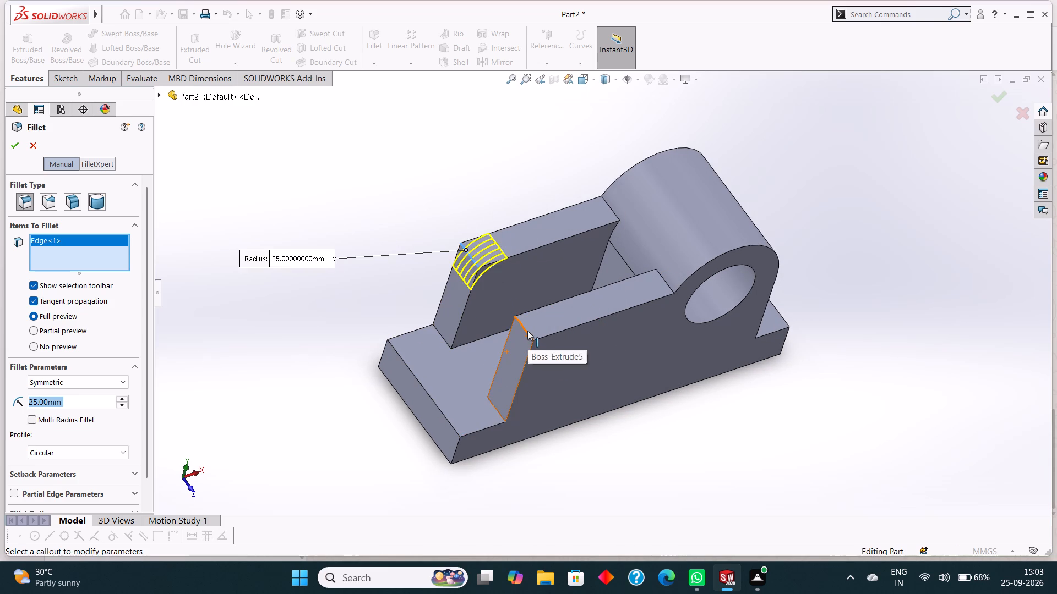
left_click(527, 331)
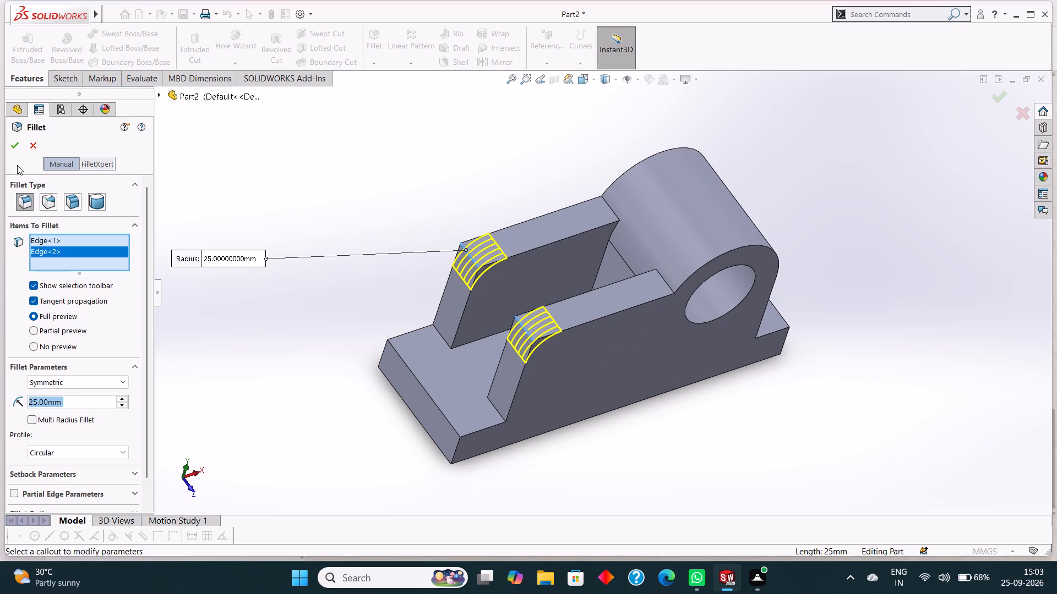
left_click(16, 148)
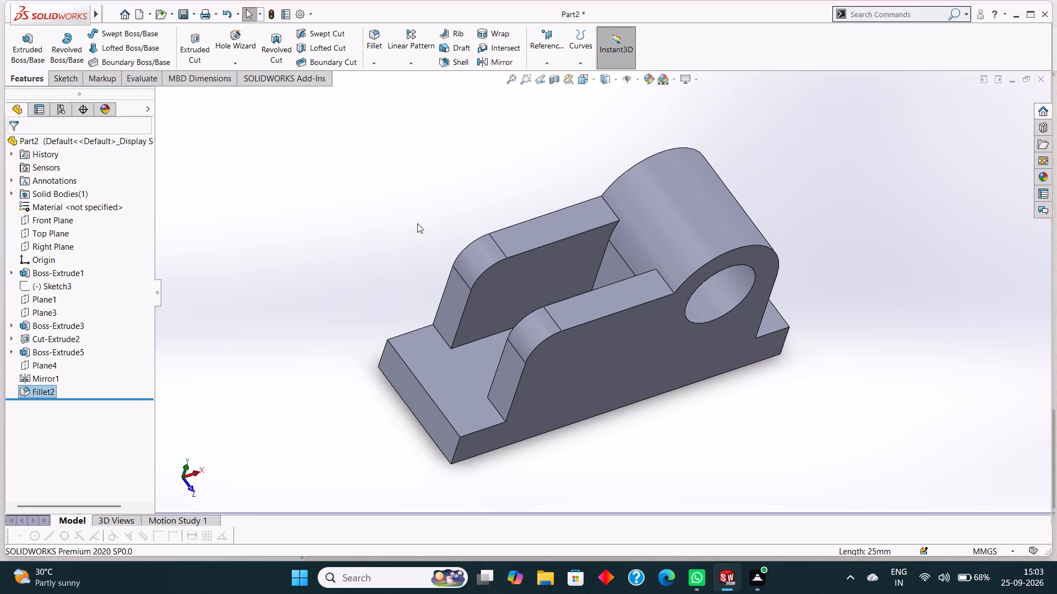
Fillet the two edges where the upright meets the base, beside the hole and between the blocks, with a 10 mm radius.
middle_click_drag(398, 202, 378, 219)
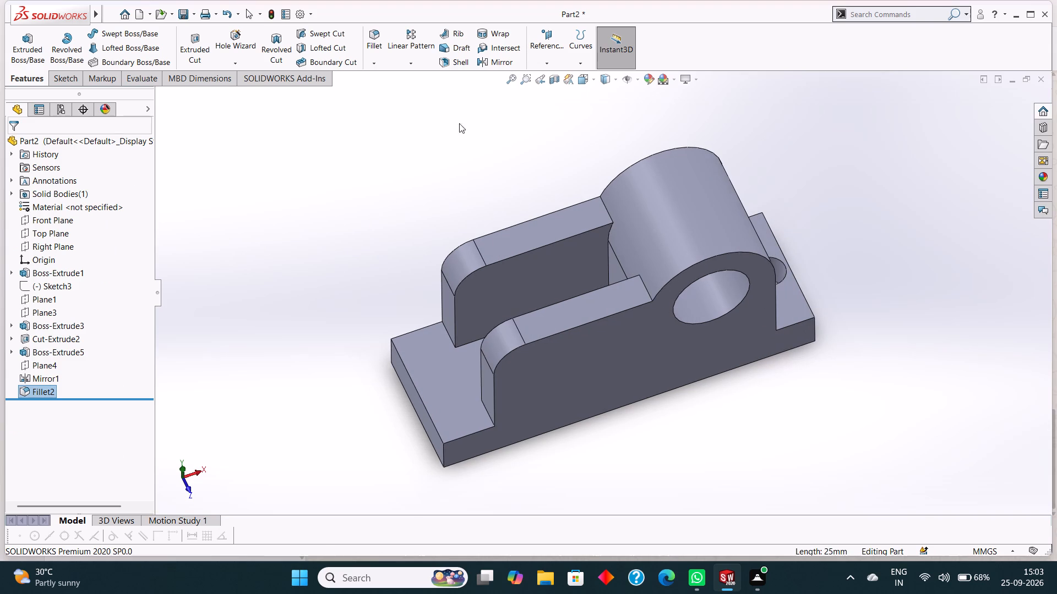
left_click(379, 62)
left_click(390, 71)
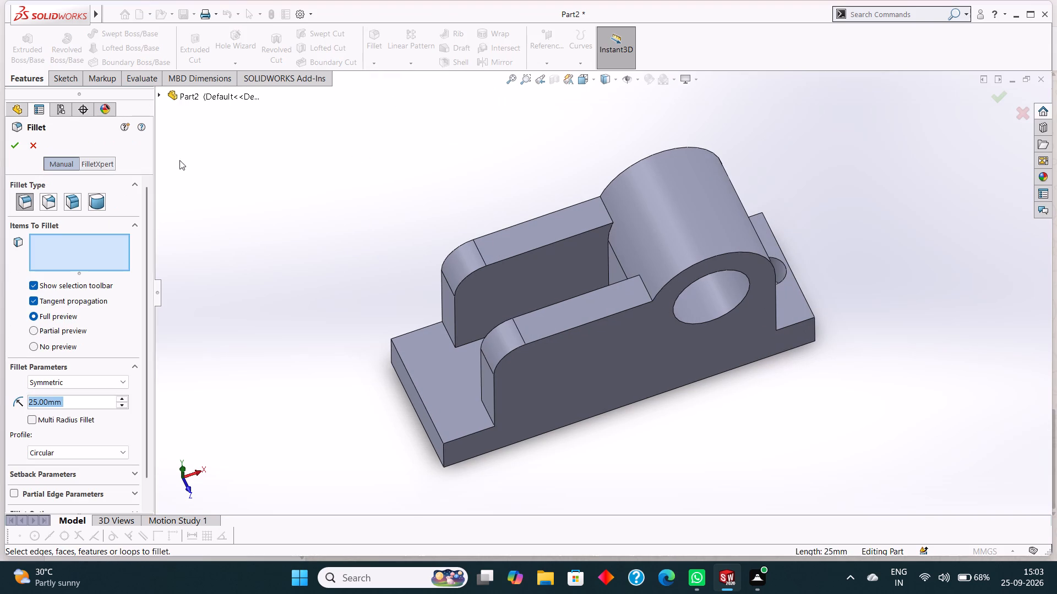
type("10")
key("Return")
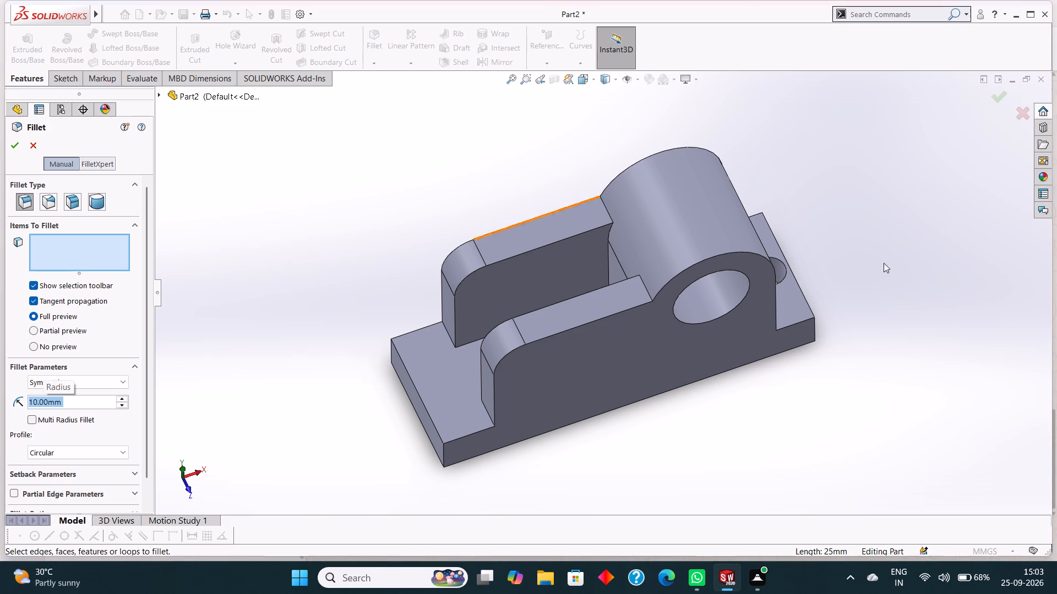
middle_click_drag(900, 237, 870, 272)
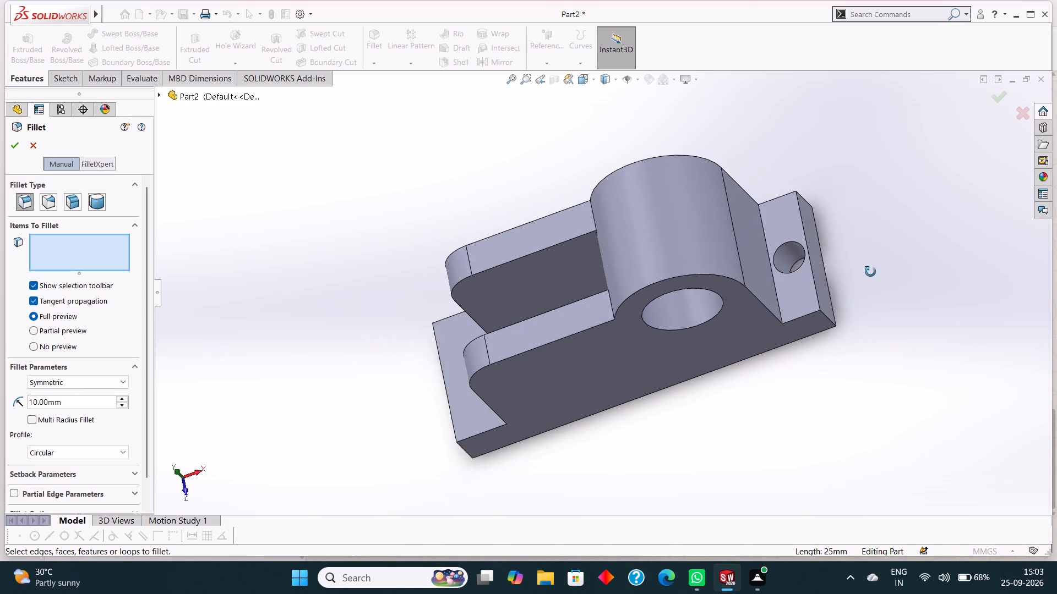
middle_click_drag(870, 272, 829, 296)
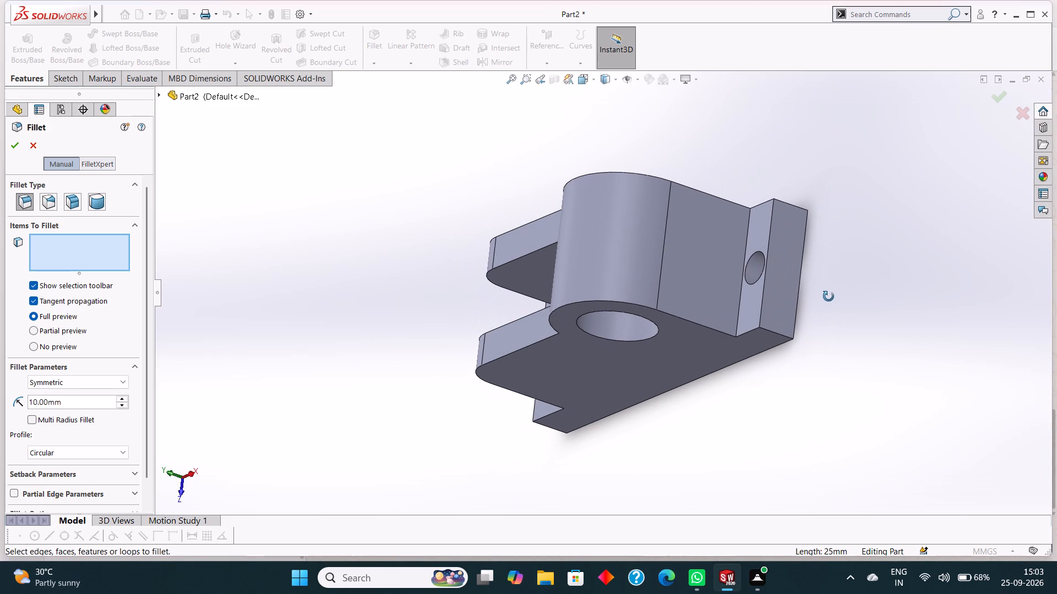
middle_click_drag(829, 296, 825, 296)
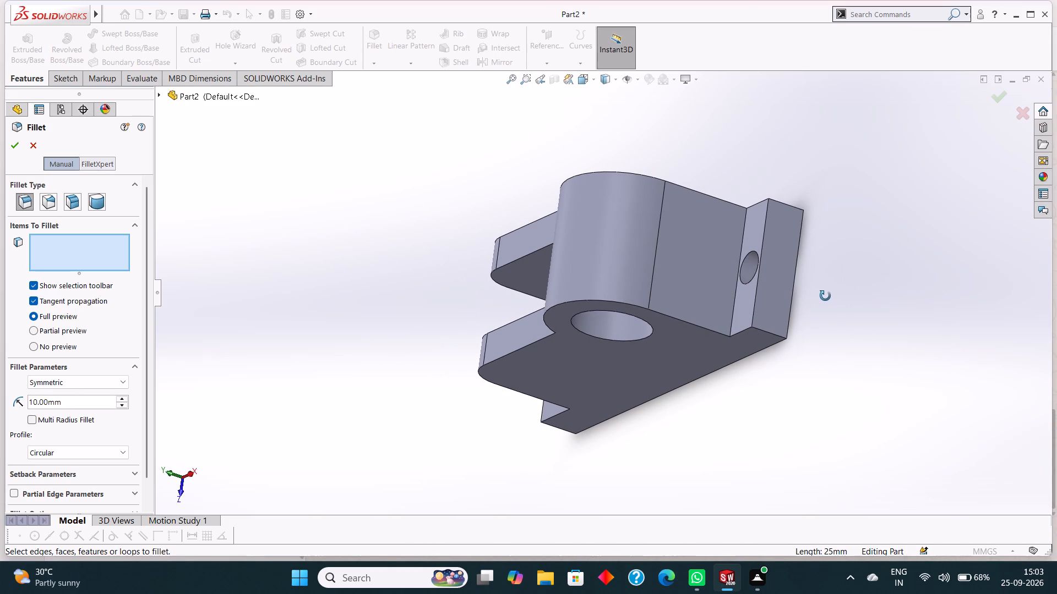
middle_click_drag(825, 296, 825, 295)
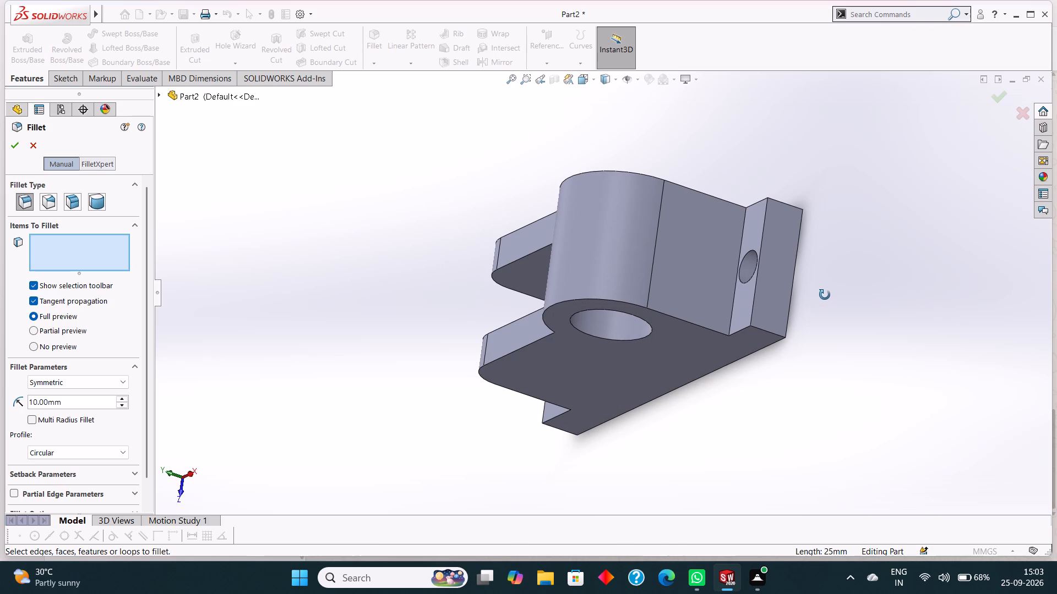
middle_click_drag(825, 295, 842, 318)
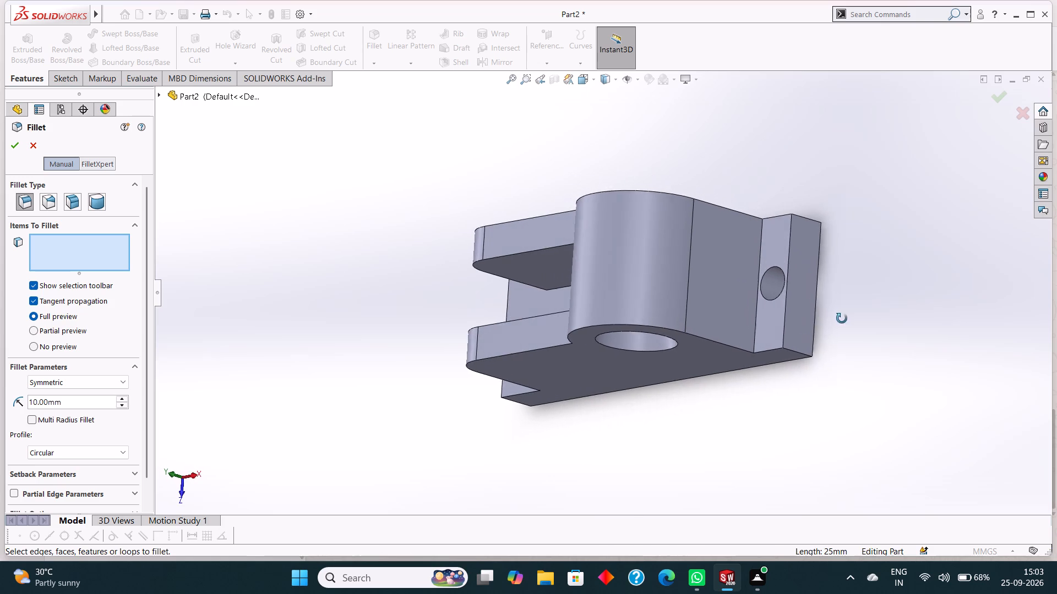
middle_click_drag(842, 318, 843, 317)
left_click(763, 247)
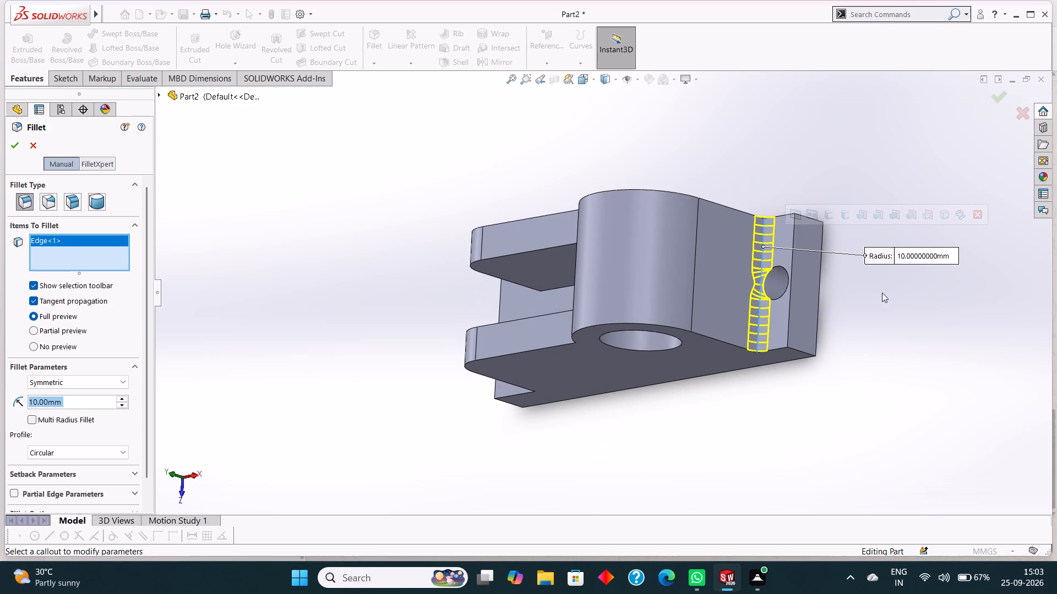
middle_click_drag(882, 323, 972, 311)
middle_click_drag(860, 333, 873, 359)
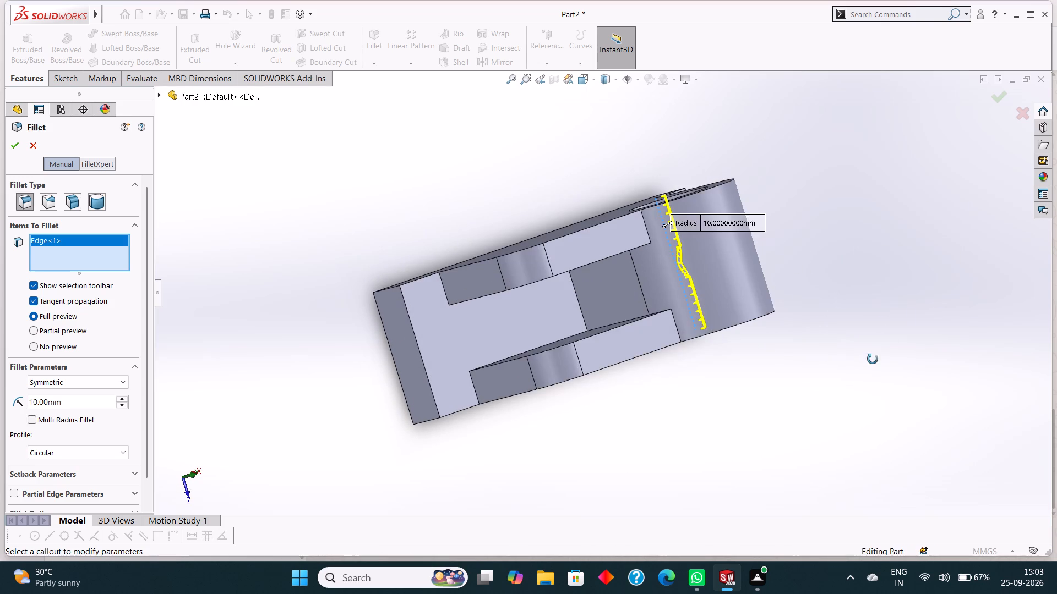
middle_click_drag(873, 359, 873, 360)
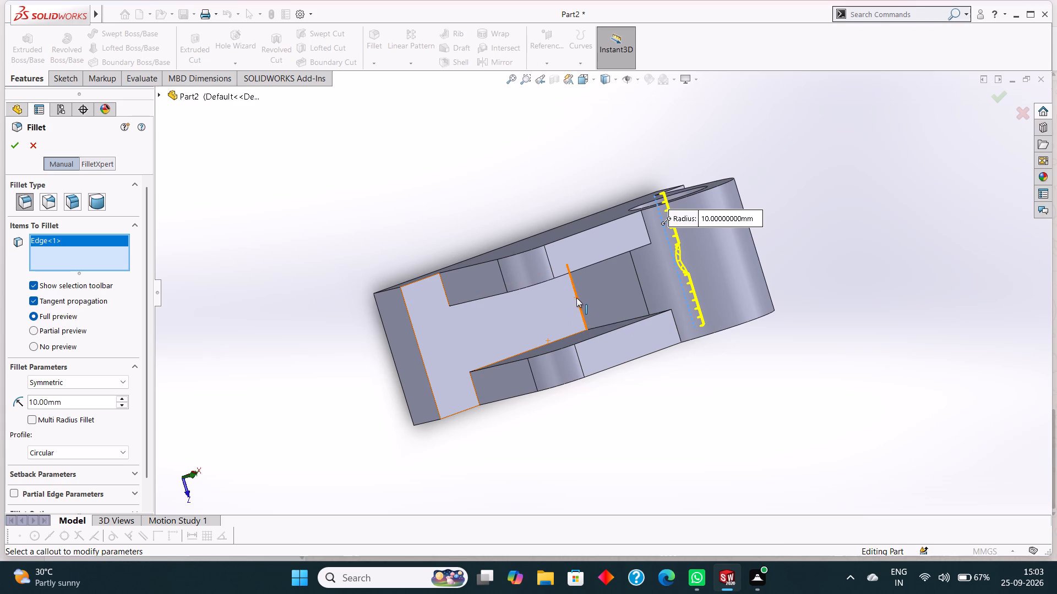
left_click(576, 298)
middle_click_drag(804, 399, 786, 369)
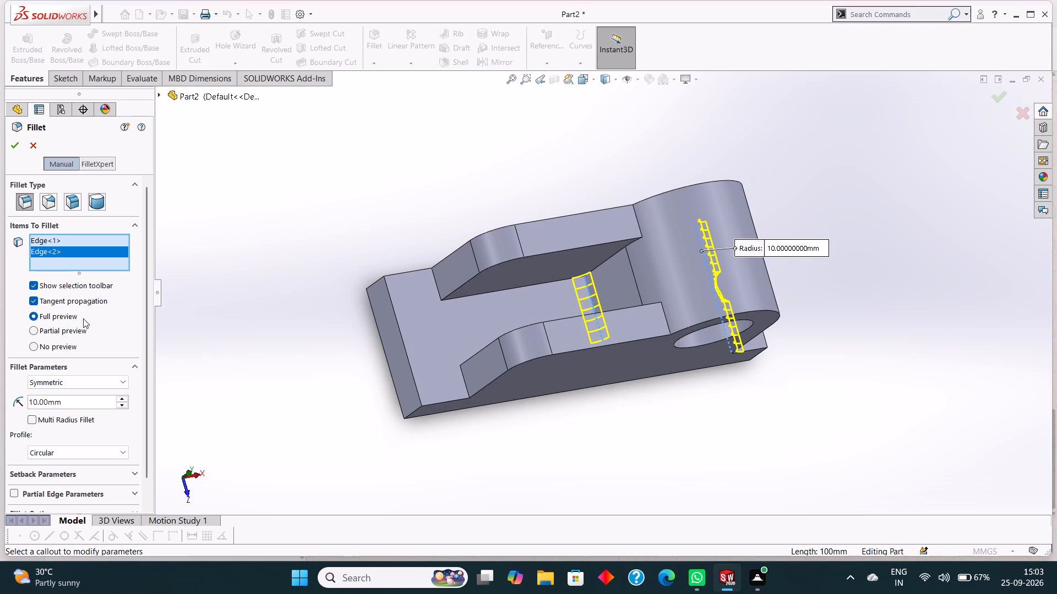
left_click(17, 146)
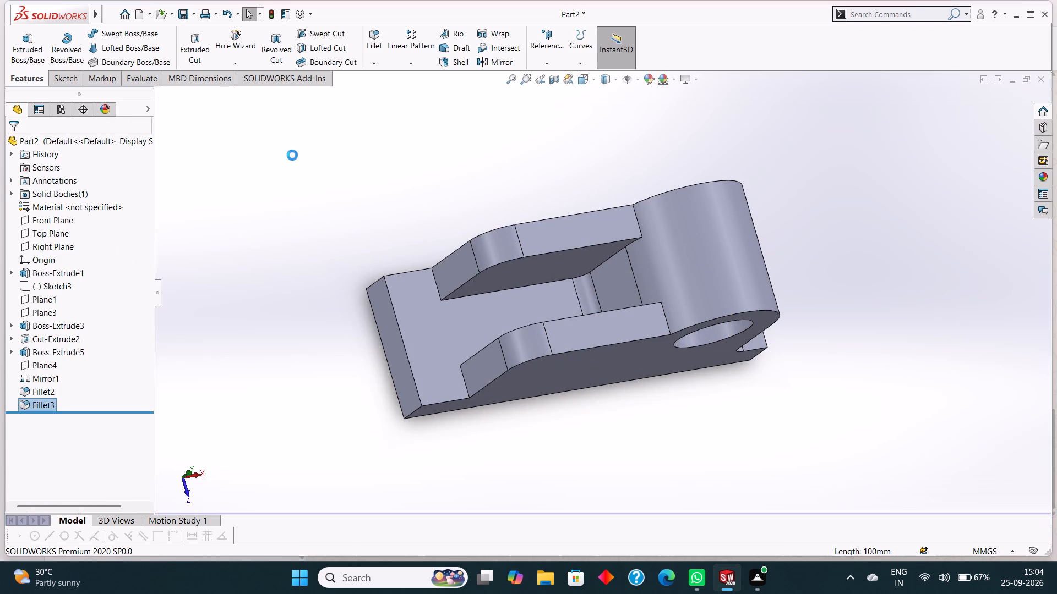
left_click(304, 151)
Fillet the four vertical corner edges of the base with a 25 mm symmetric radius.
middle_click_drag(334, 150, 298, 175)
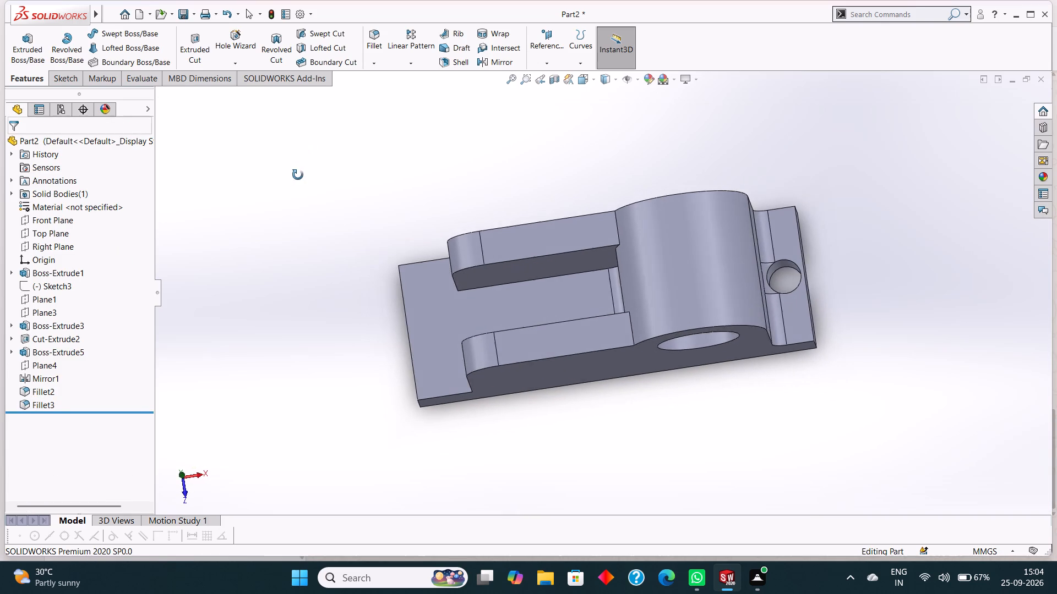
middle_click_drag(298, 175, 293, 181)
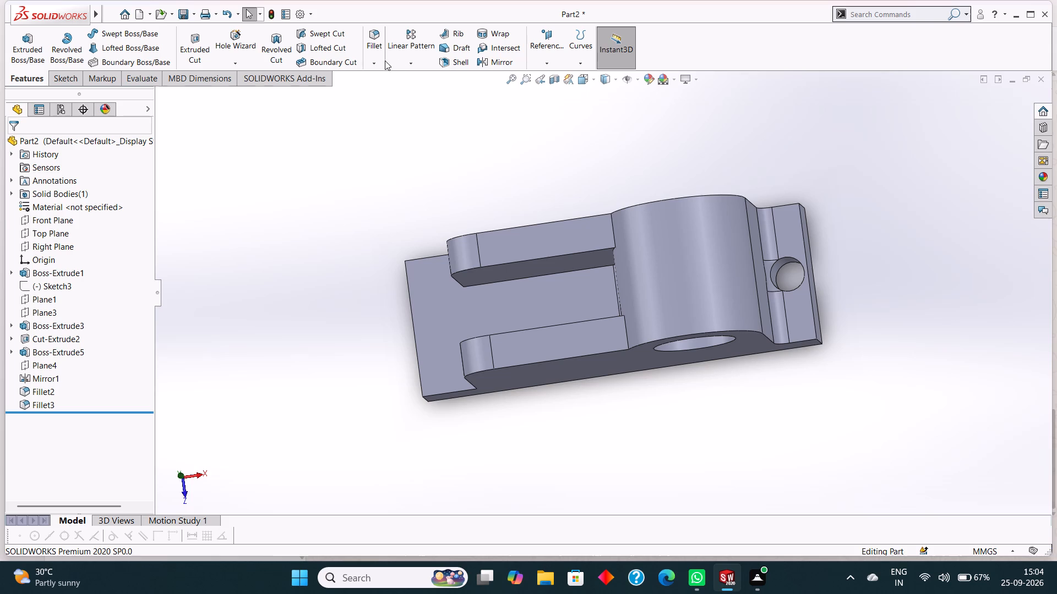
left_click(373, 61)
left_click(381, 74)
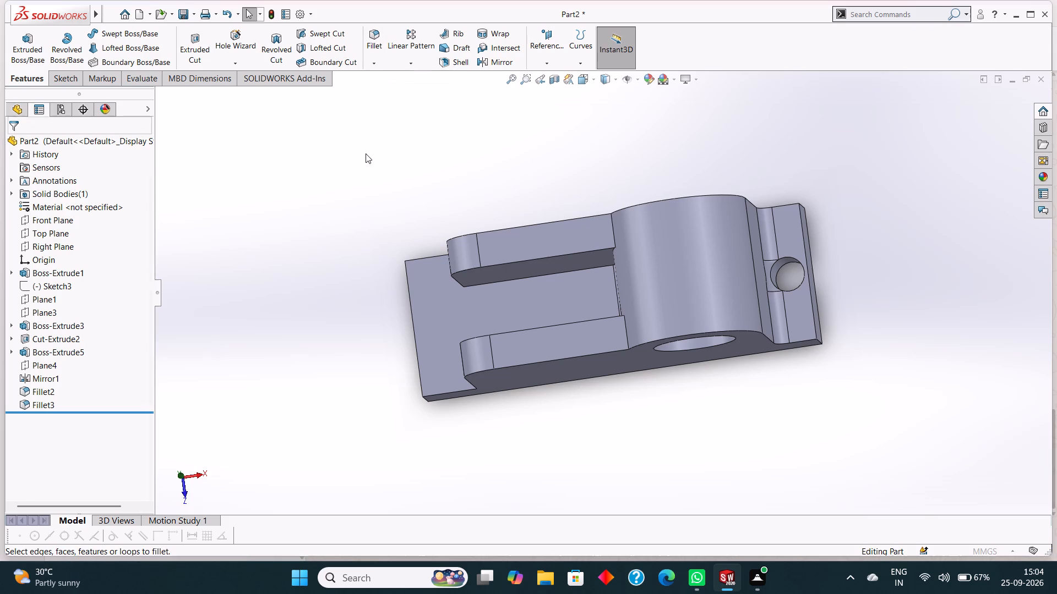
type("25")
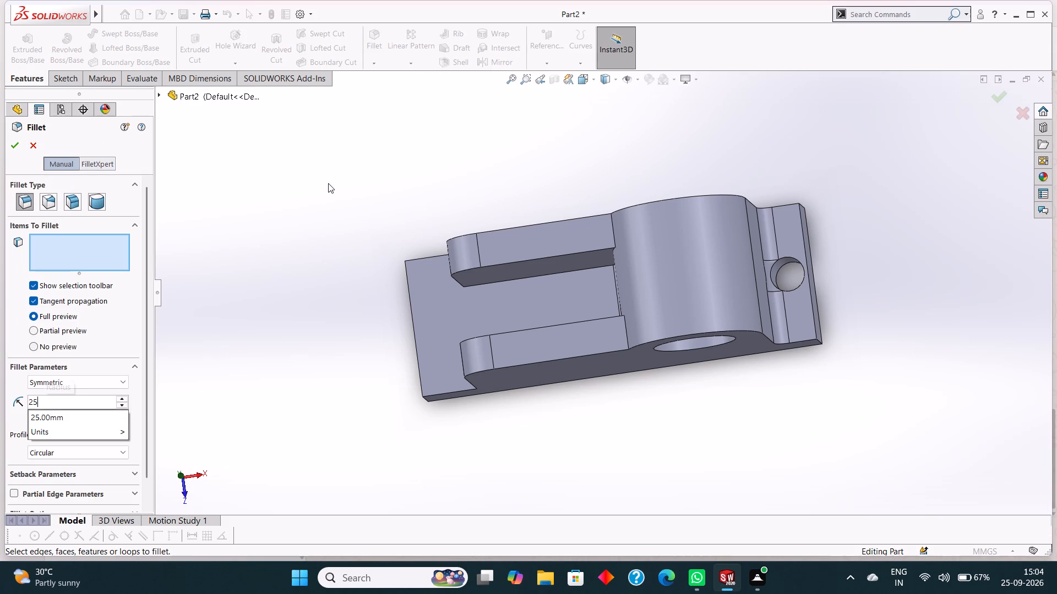
key("Return")
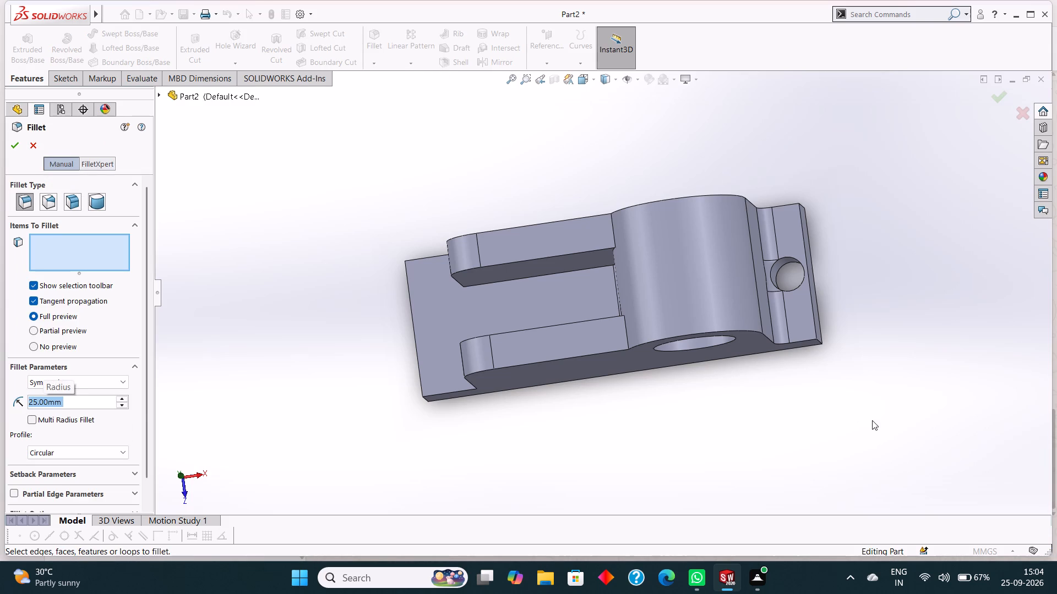
middle_click_drag(881, 418, 856, 392)
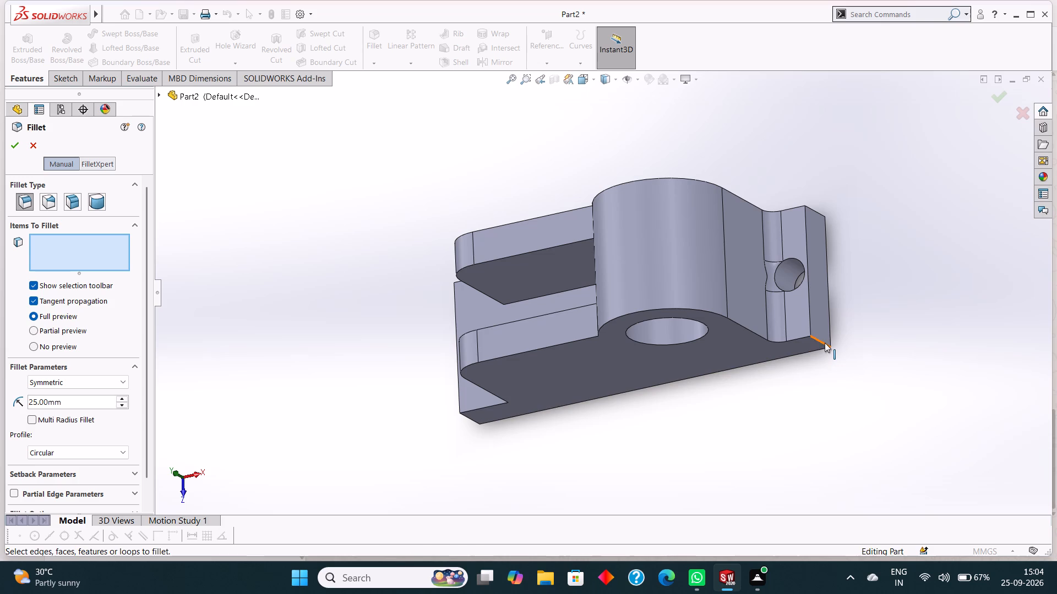
left_click(825, 343)
middle_click_drag(861, 155, 870, 233)
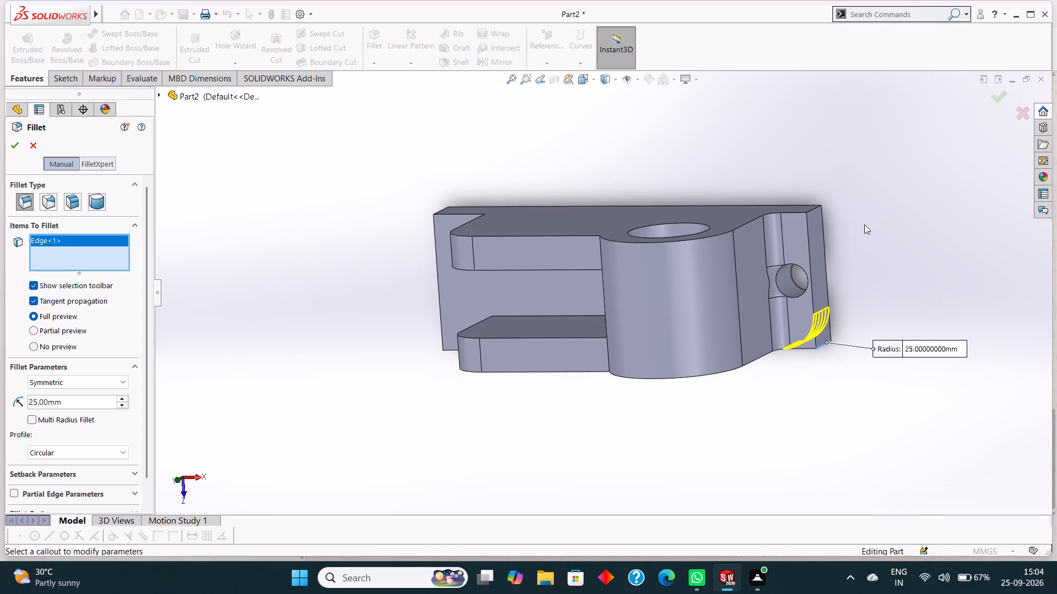
left_click(818, 207)
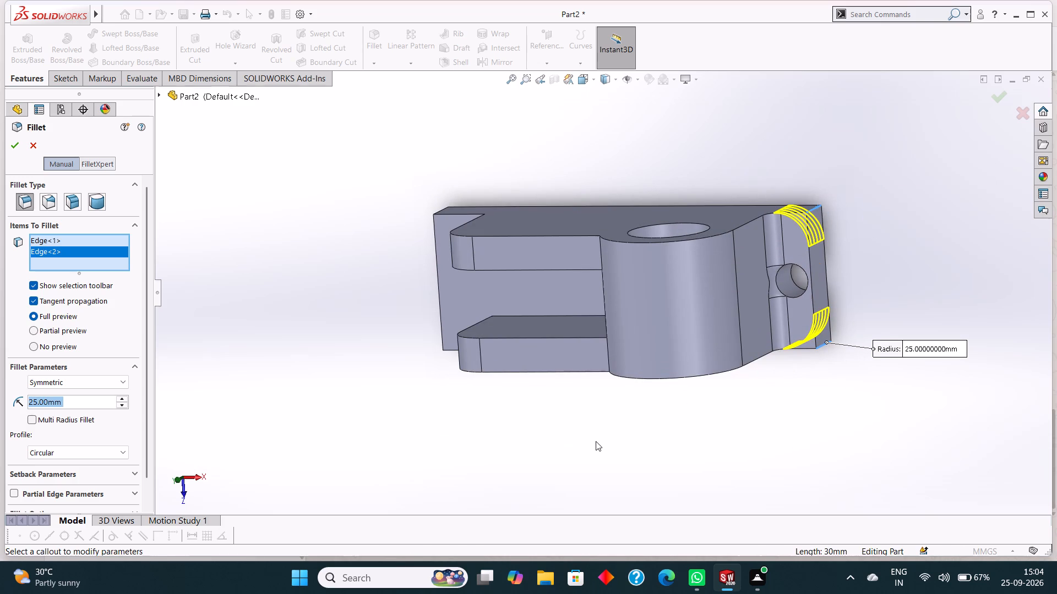
middle_click_drag(511, 443, 575, 338)
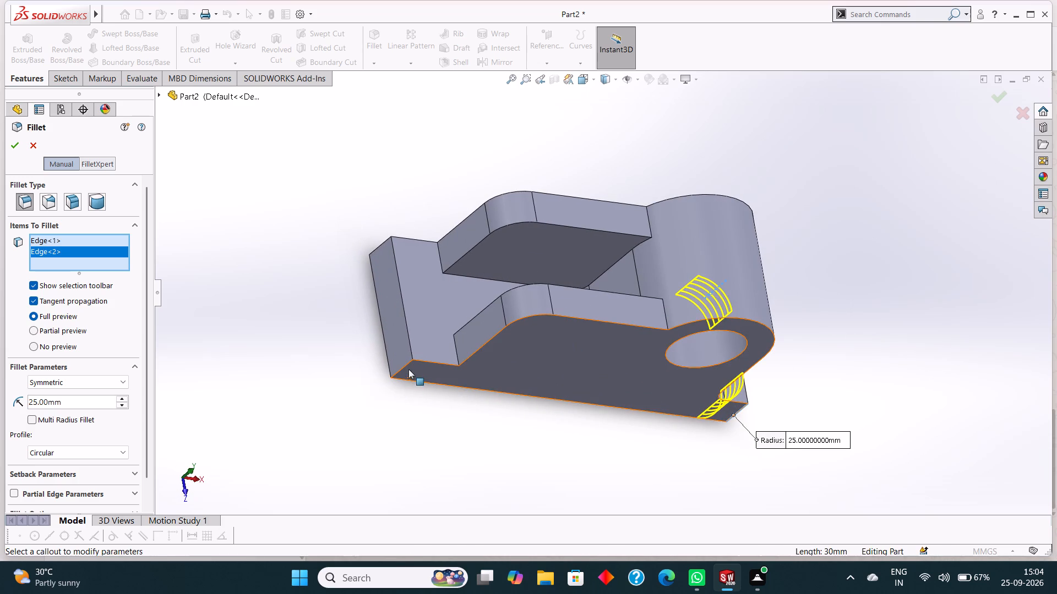
left_click(405, 366)
middle_click_drag(380, 173, 393, 252)
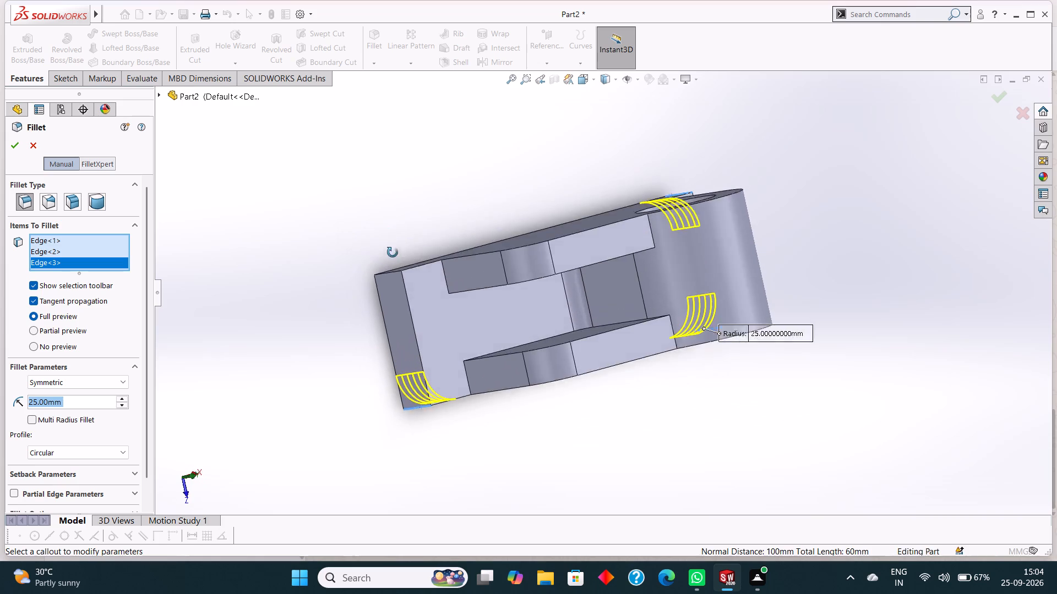
middle_click_drag(393, 252, 393, 266)
left_click(393, 282)
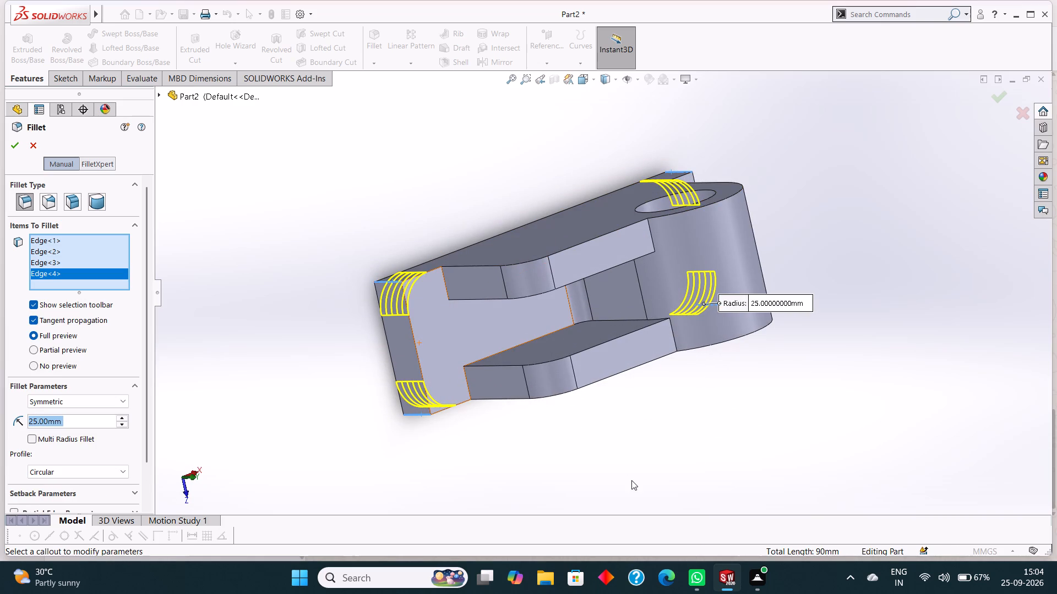
middle_click_drag(633, 480, 600, 395)
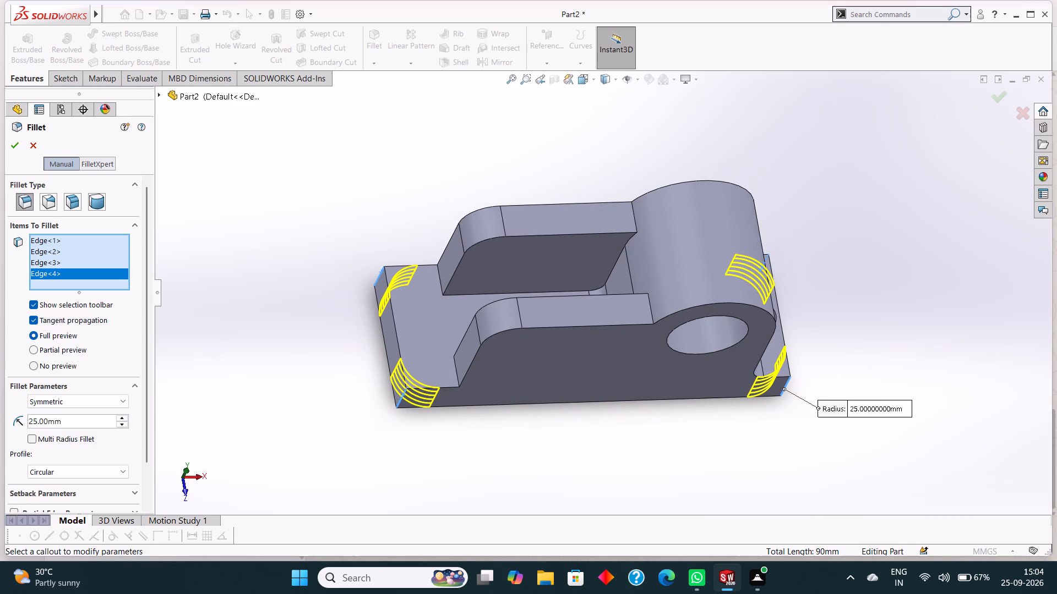
left_click(18, 145)
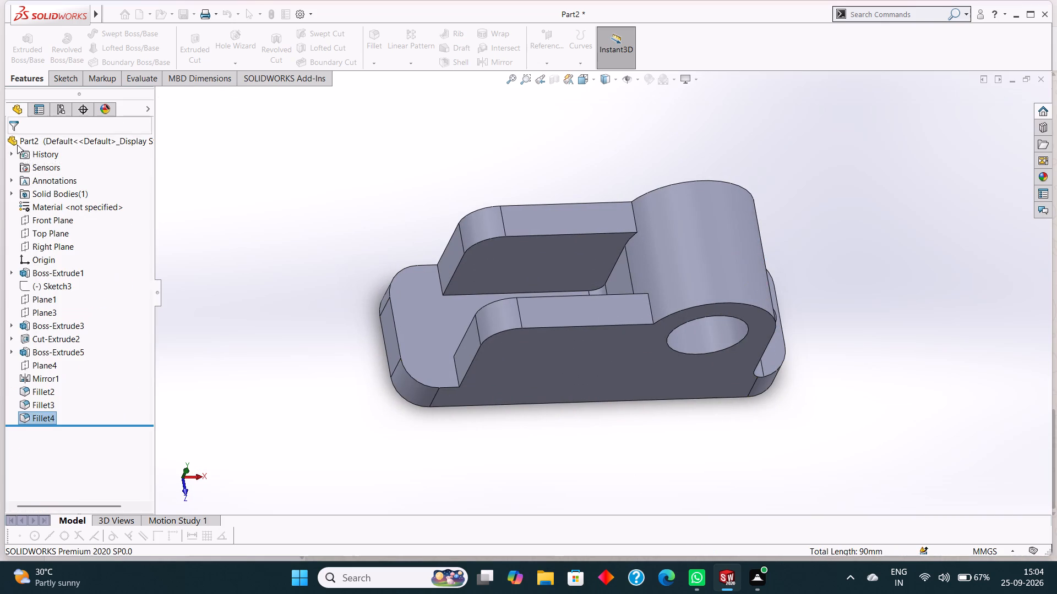
left_click(315, 199)
Examine the filleted part from the side and the hole end, including the rounded base corners and bored upright.
middle_click_drag(340, 196, 327, 166)
scroll(336, 179, "up", 1)
middle_click_drag(352, 222, 341, 178)
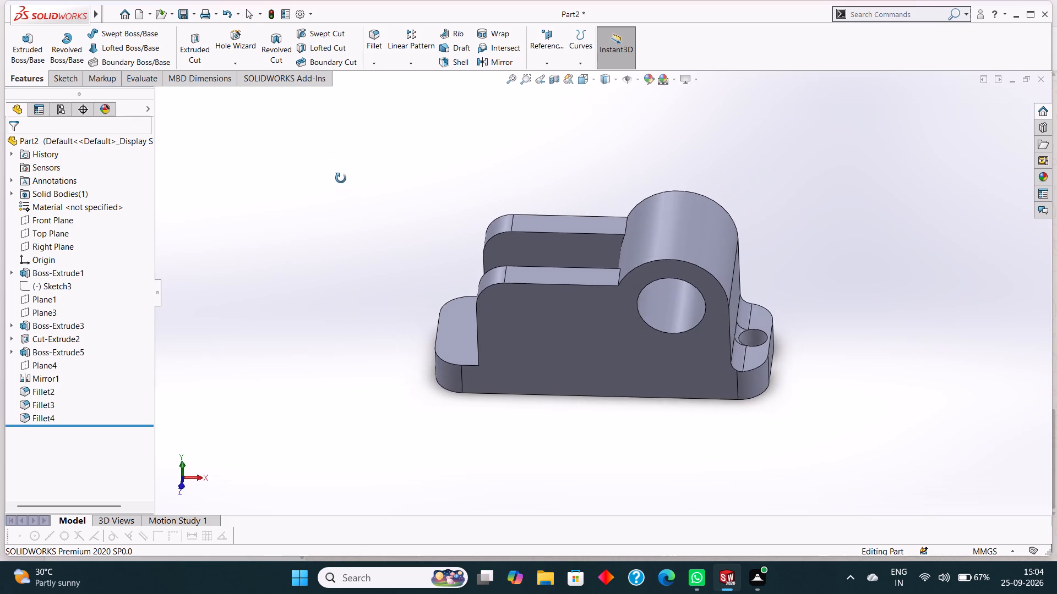
middle_click_drag(341, 178, 334, 150)
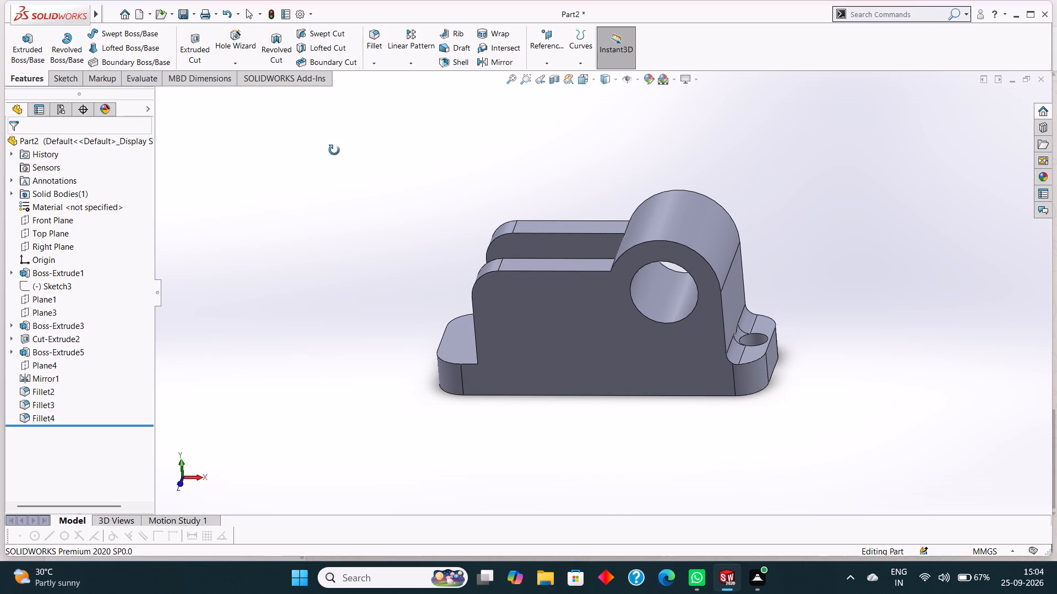
middle_click_drag(334, 150, 295, 172)
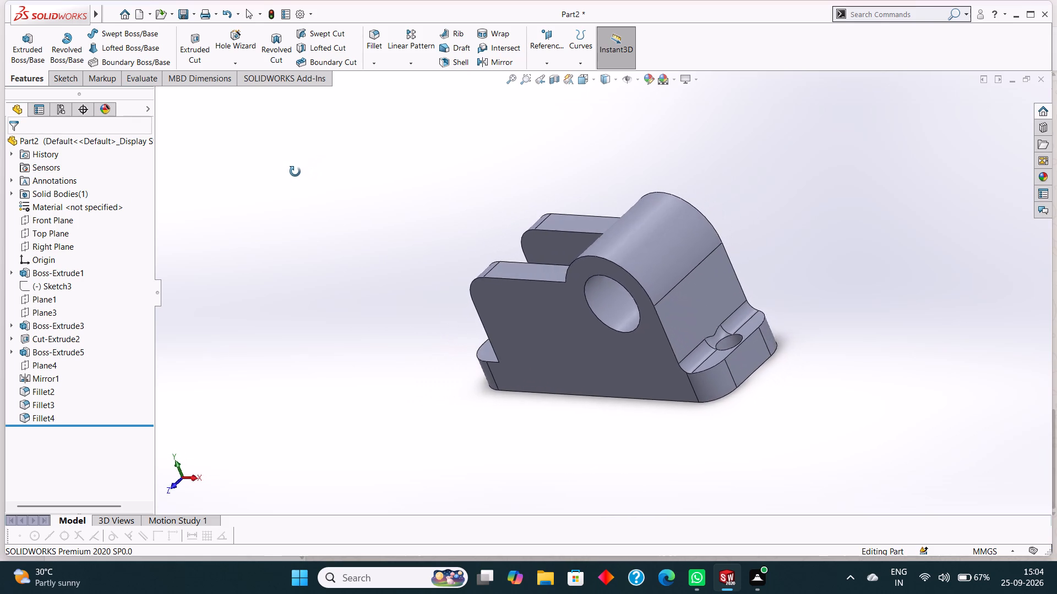
middle_click_drag(295, 172, 296, 159)
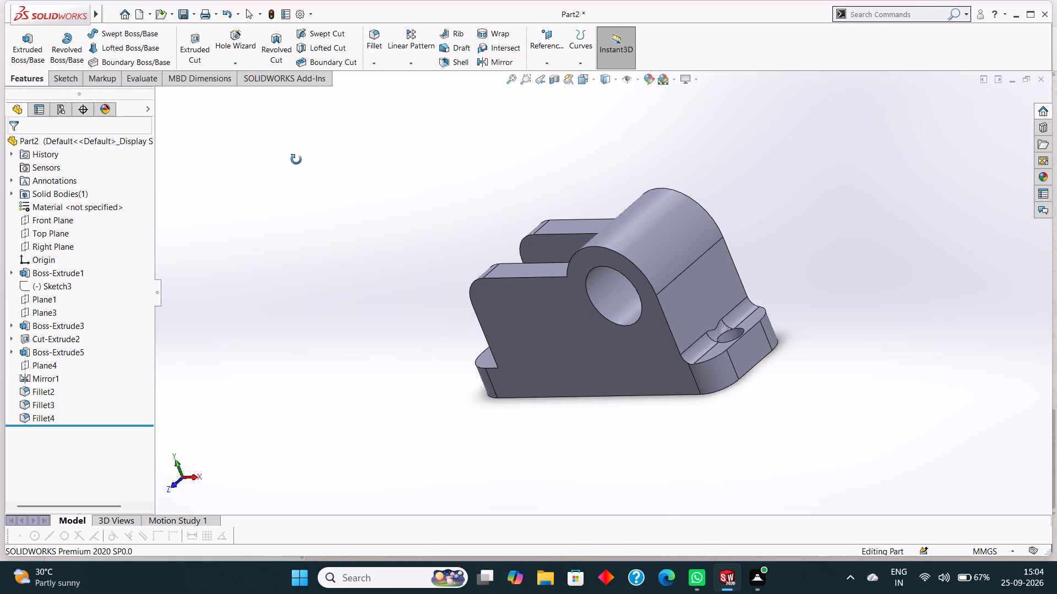
middle_click_drag(296, 159, 303, 157)
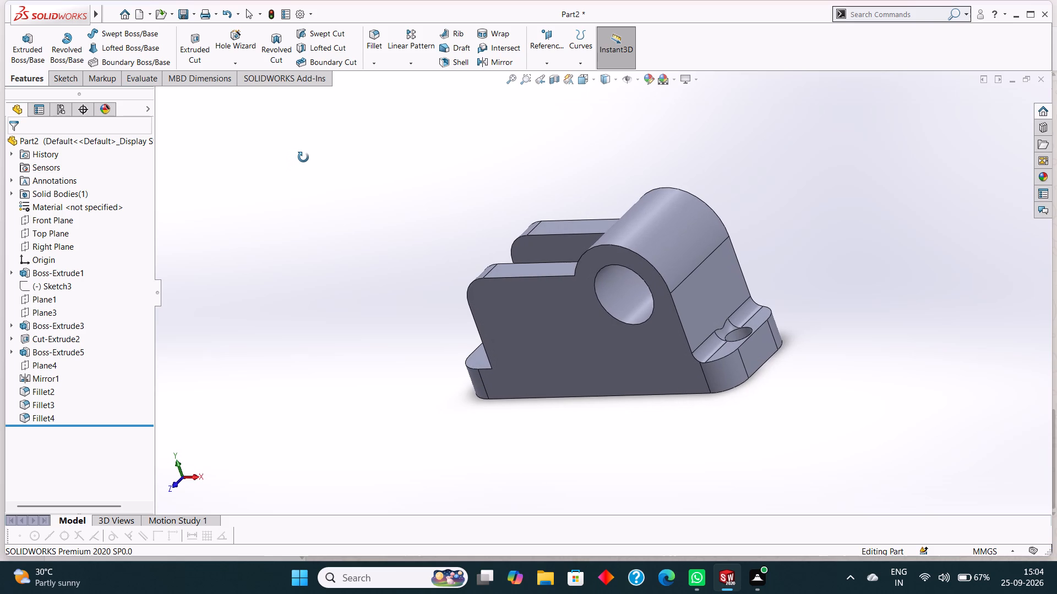
middle_click_drag(303, 157, 310, 152)
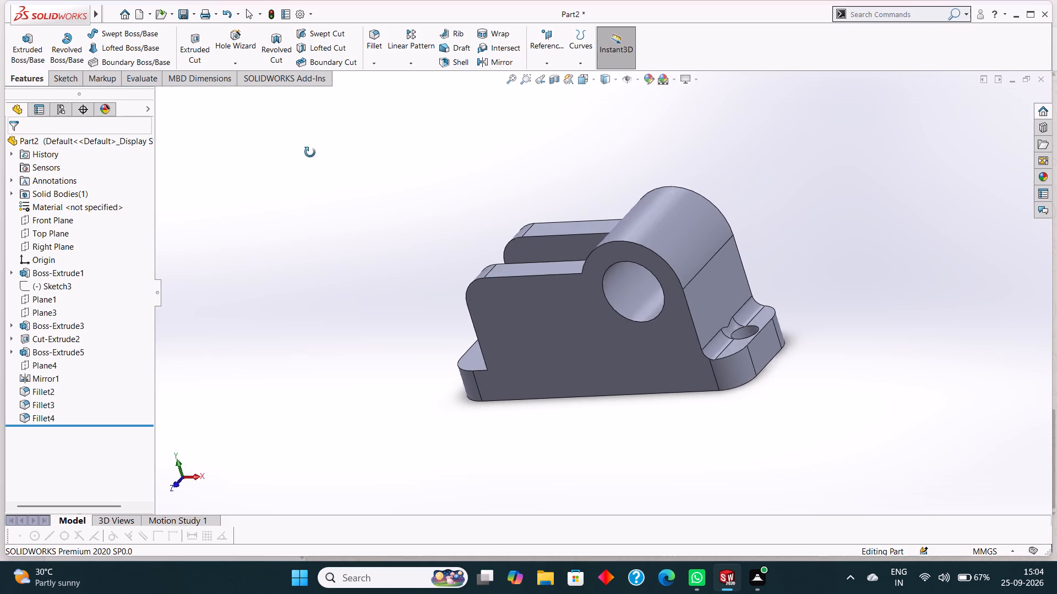
middle_click_drag(310, 152, 327, 146)
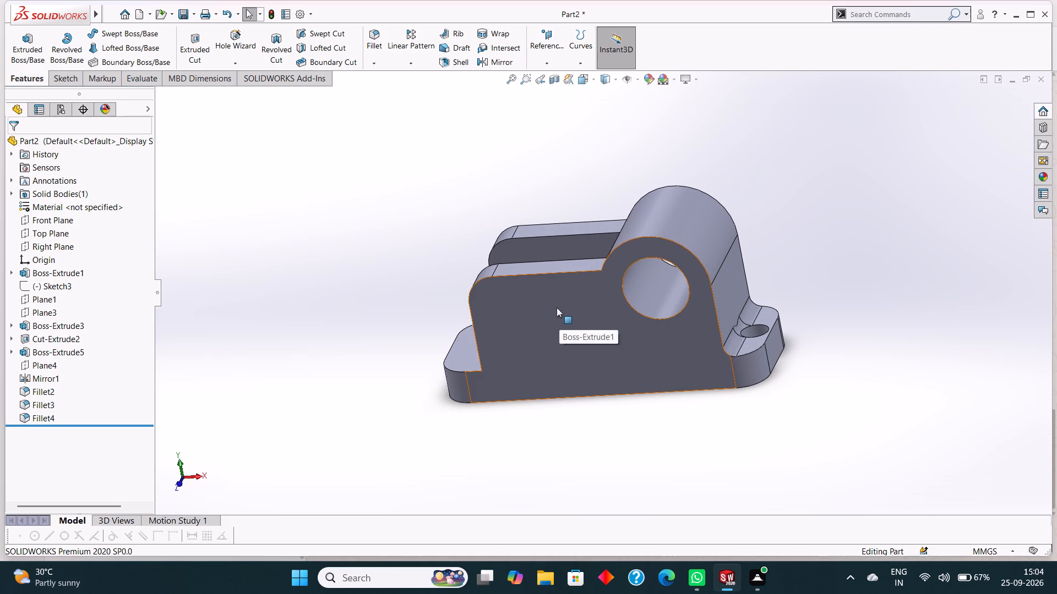
Start a sketch on the large flat side face shared by the base, block and bored upright, viewed face-on.
left_click(556, 307)
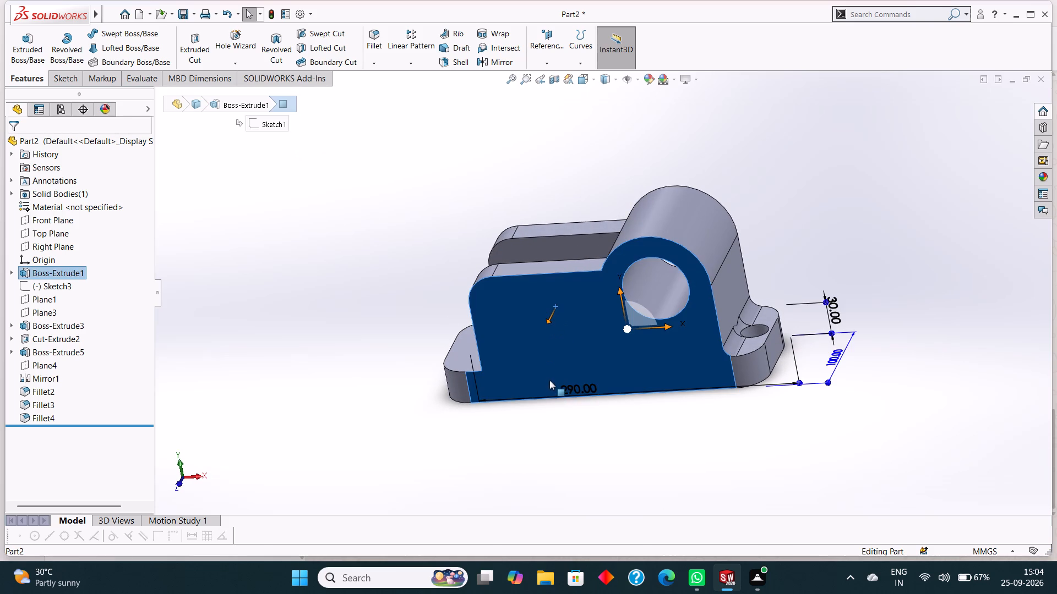
key("ctrl+8")
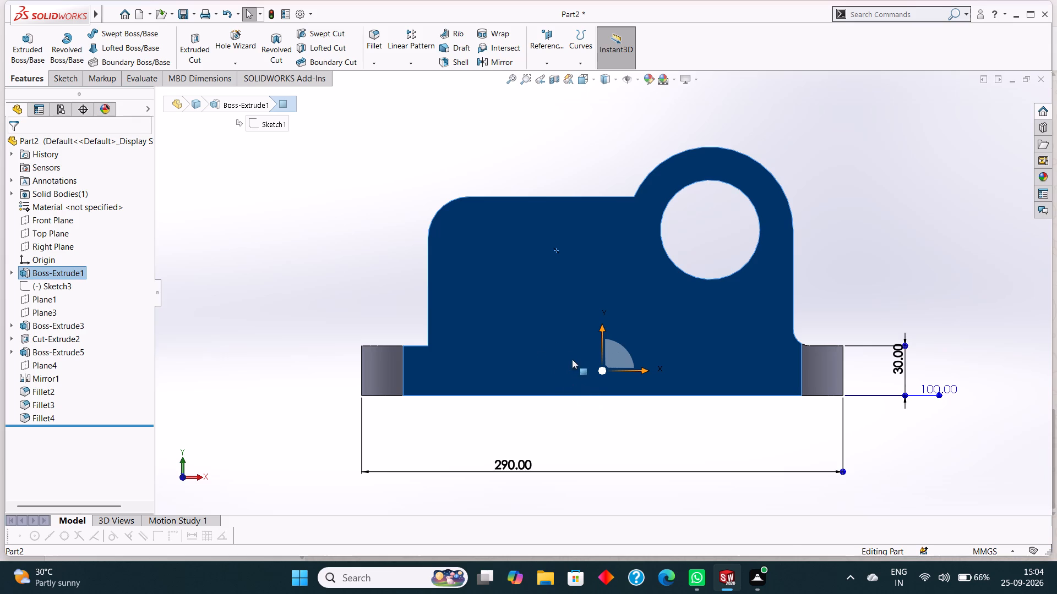
right_click(541, 305)
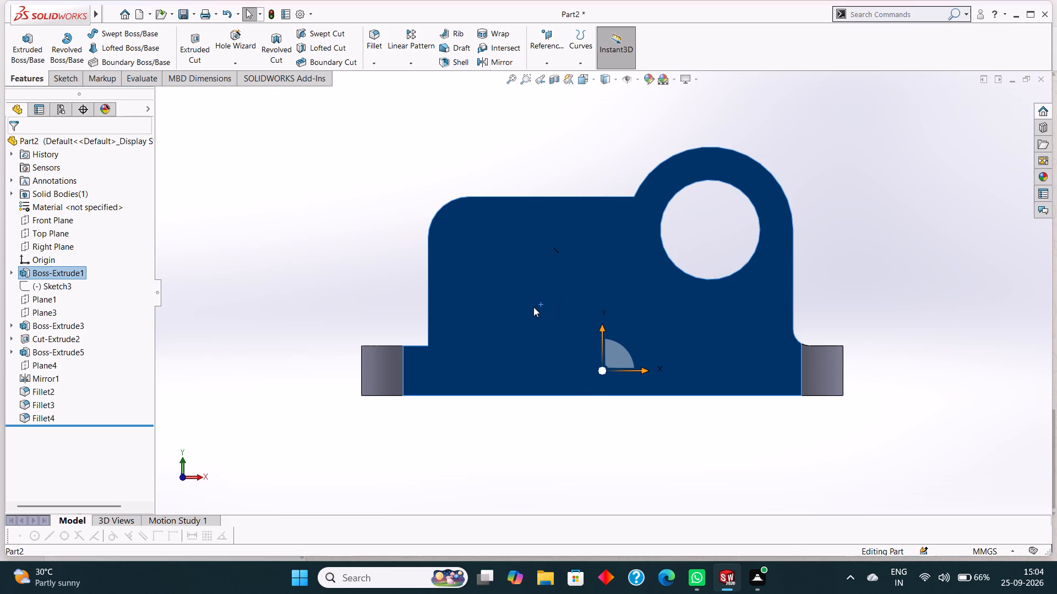
left_click(570, 289)
key("Escape")
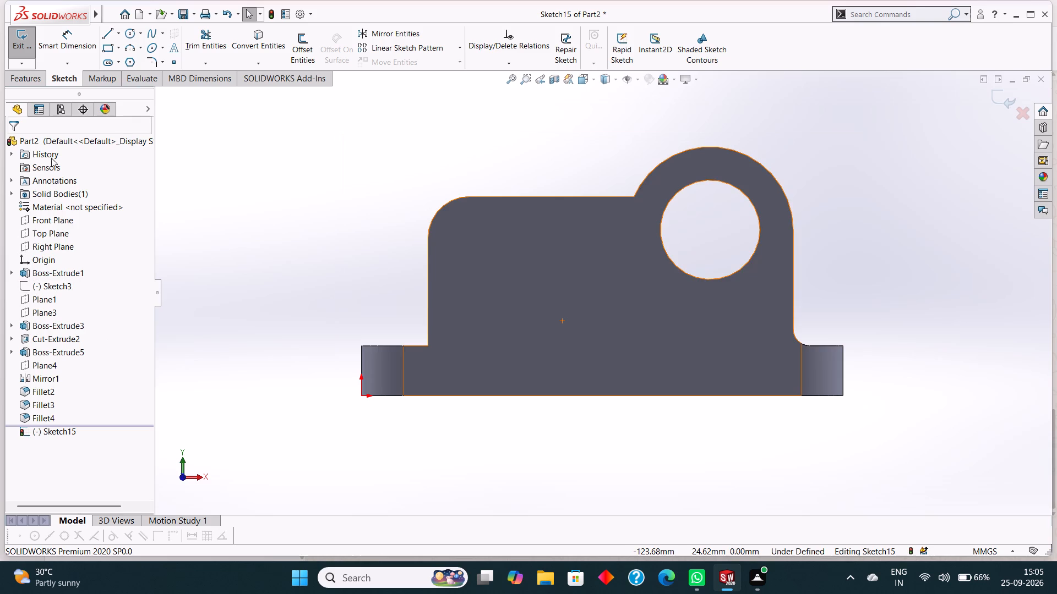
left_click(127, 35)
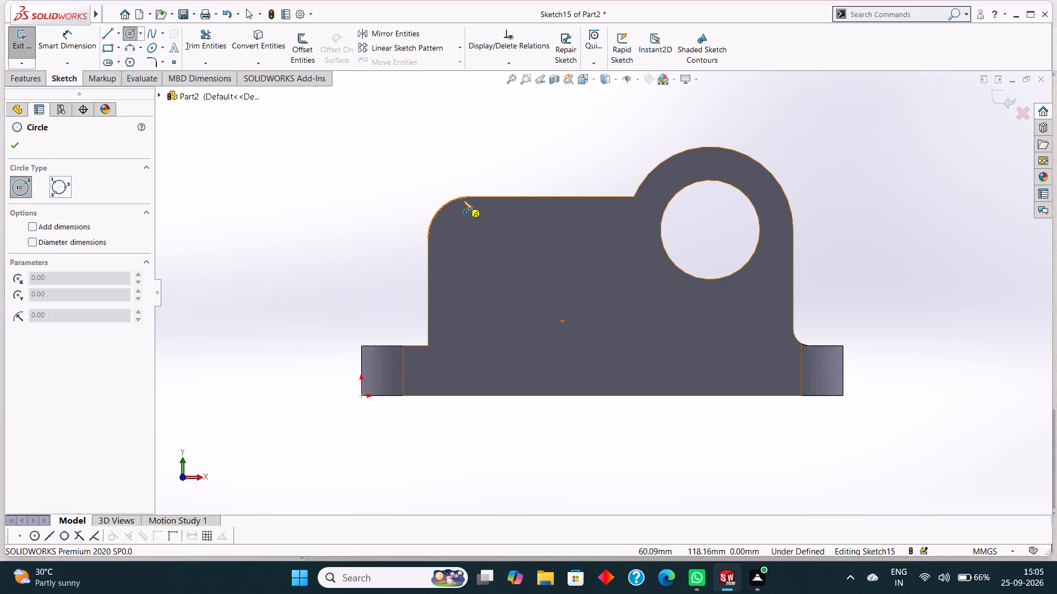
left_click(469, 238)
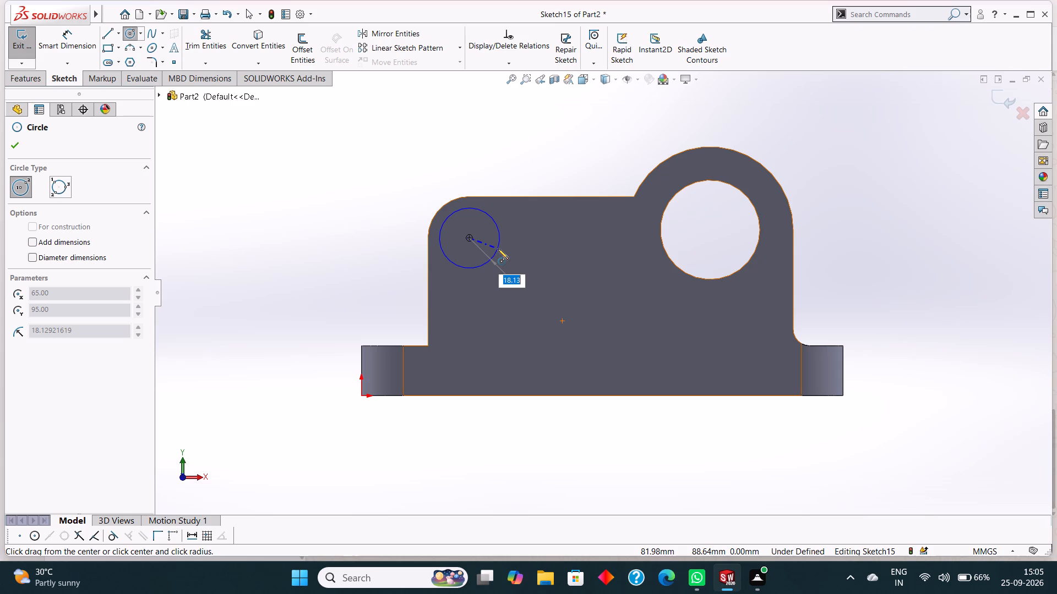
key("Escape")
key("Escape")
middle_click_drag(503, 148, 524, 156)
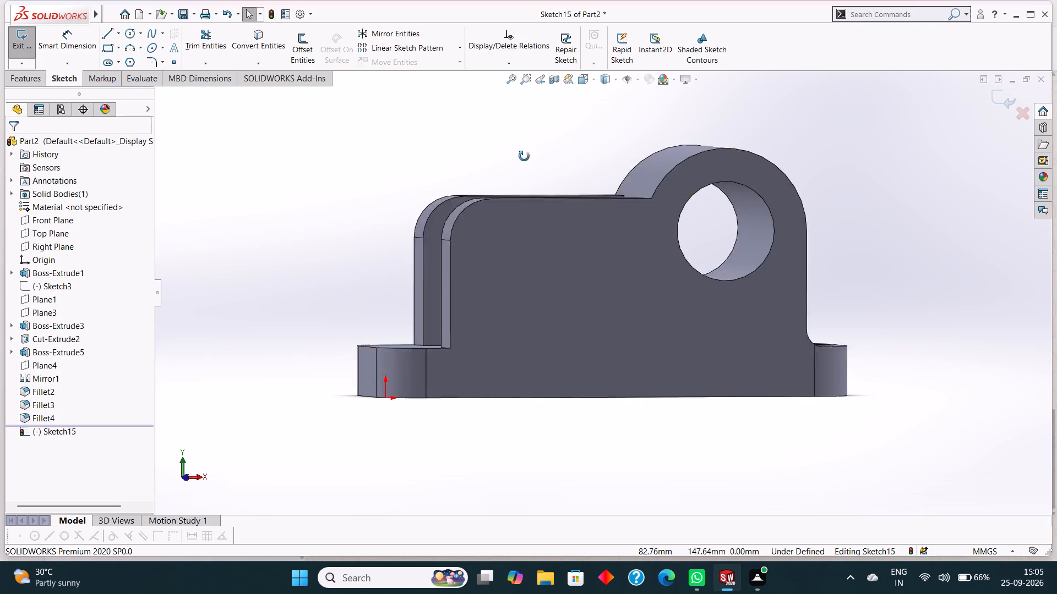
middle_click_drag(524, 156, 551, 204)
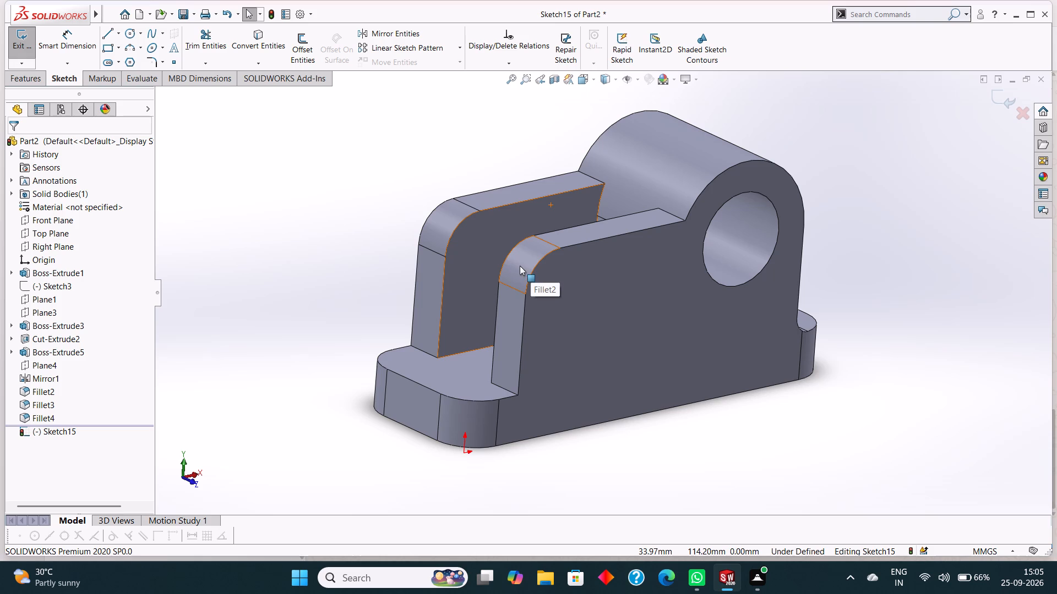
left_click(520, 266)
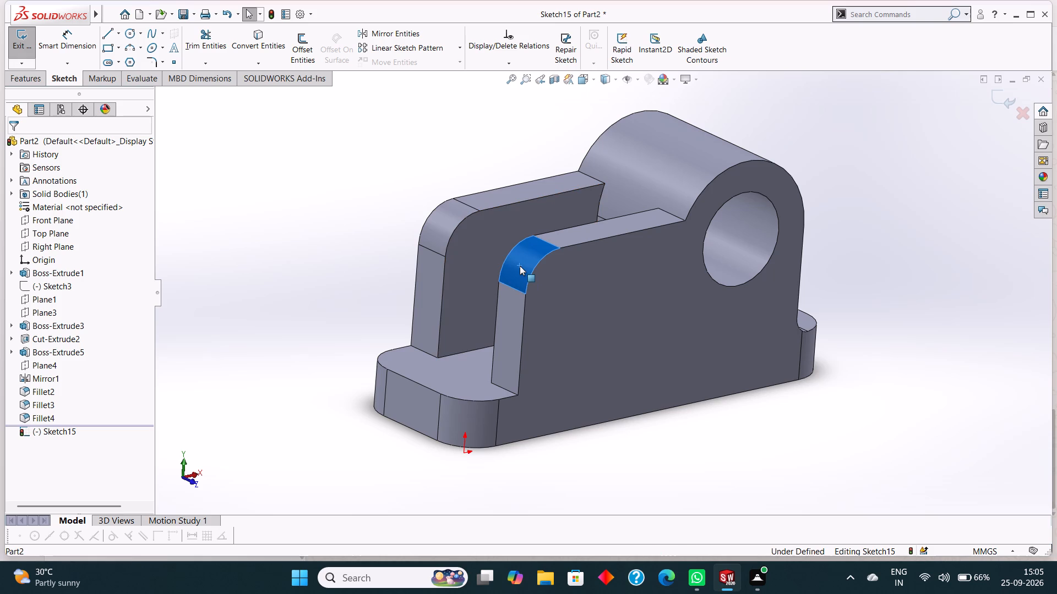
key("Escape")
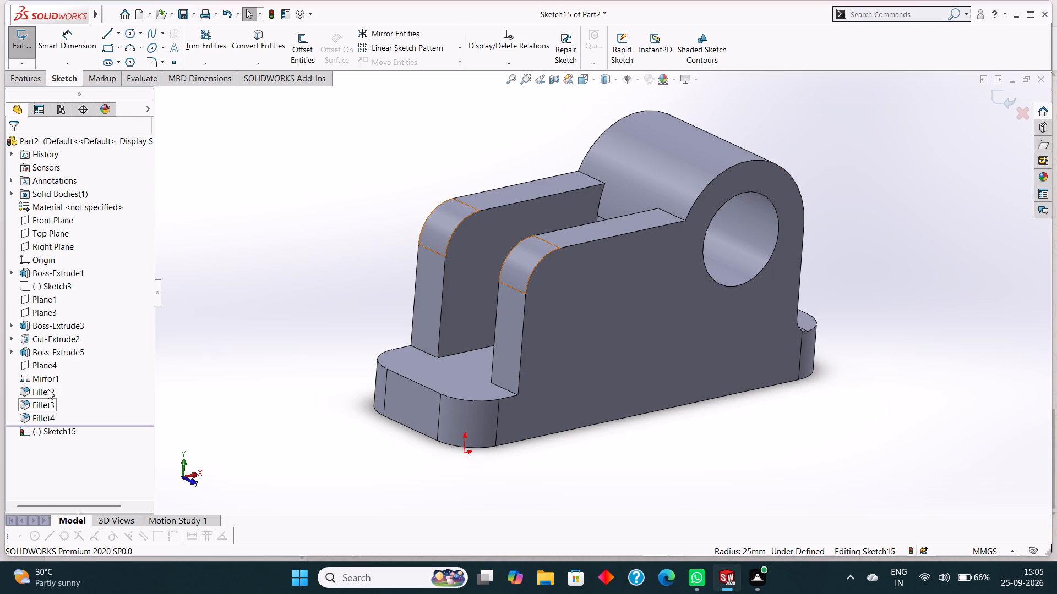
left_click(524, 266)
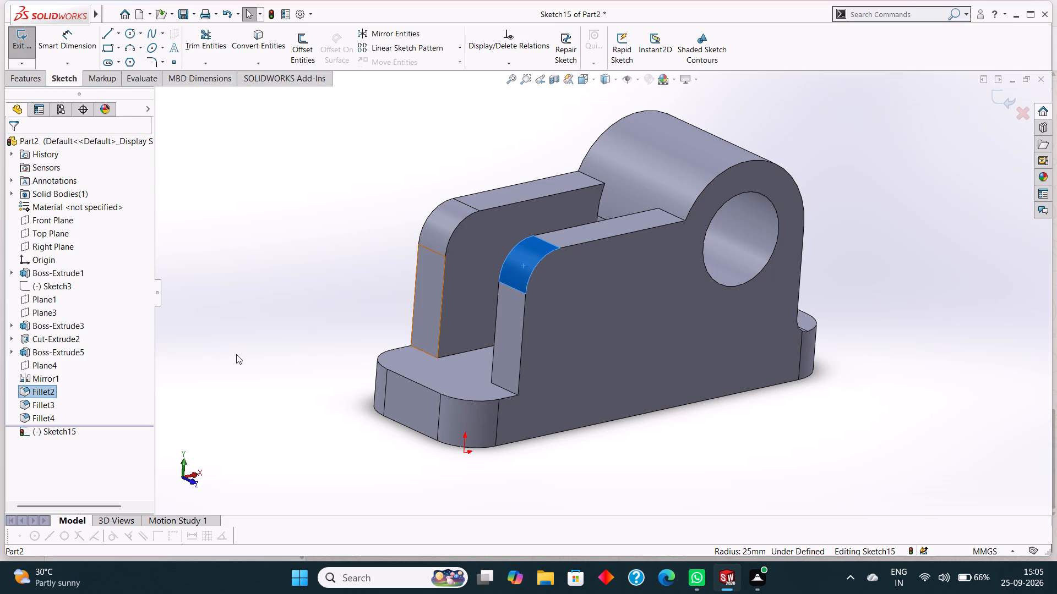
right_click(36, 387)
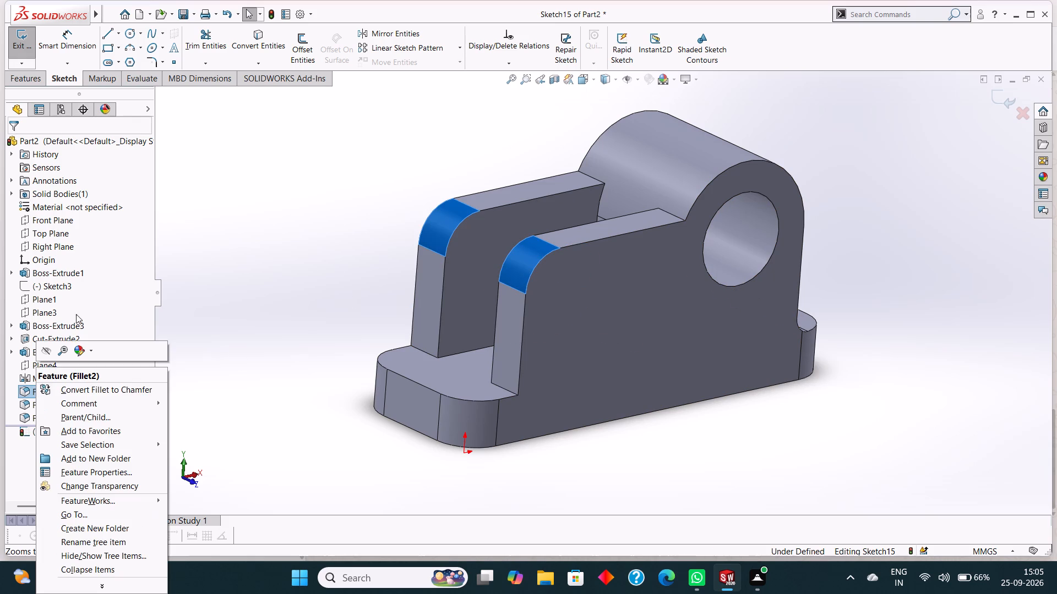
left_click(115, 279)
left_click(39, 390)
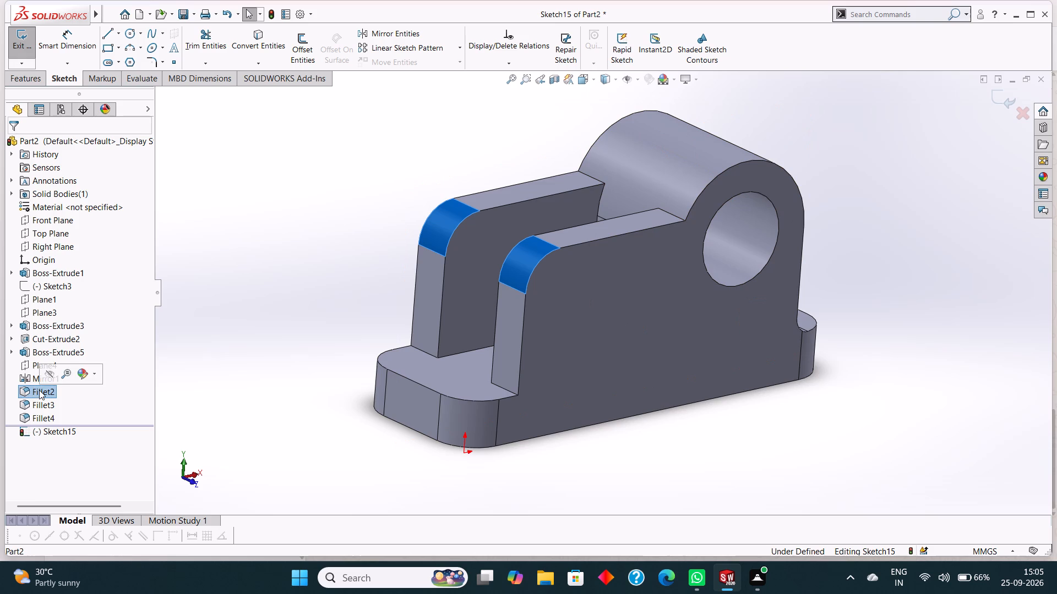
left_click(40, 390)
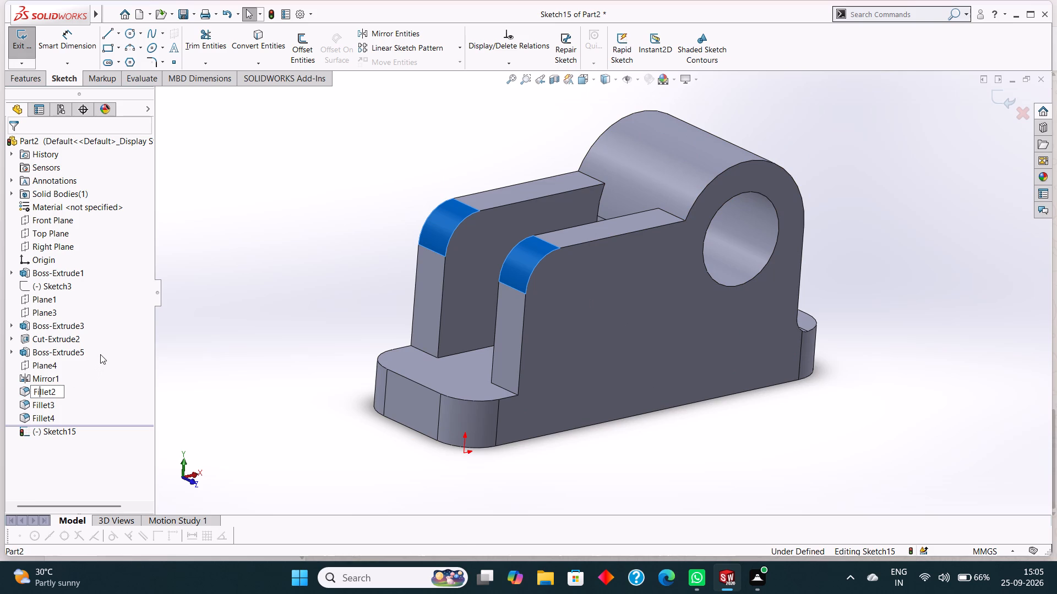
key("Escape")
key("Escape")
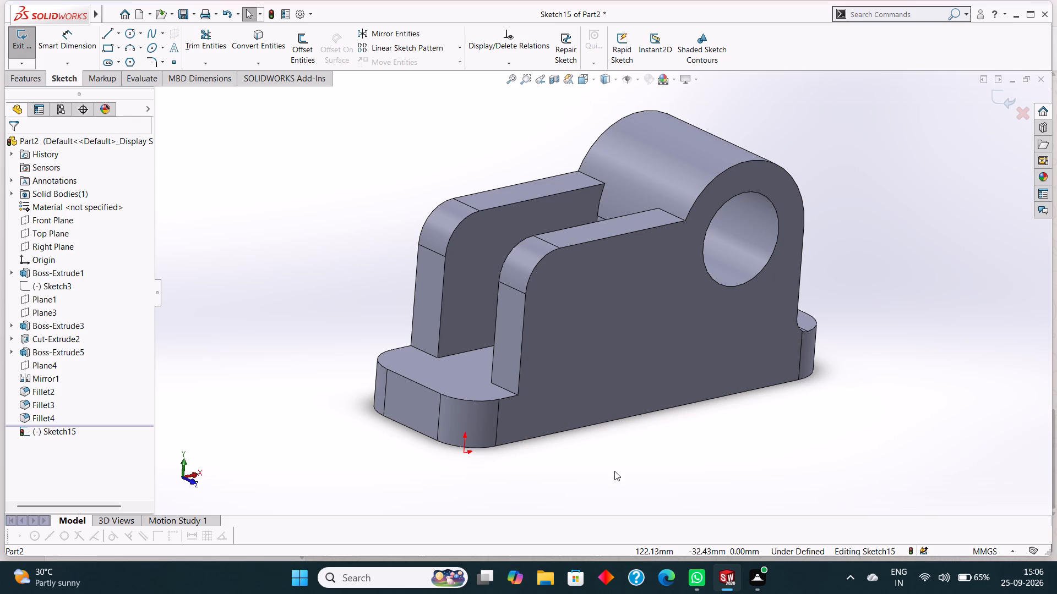
Undo the new side-face sketch and the three fillet features, back to the mirrored block.
key("ctrl+z")
key("ctrl+z")
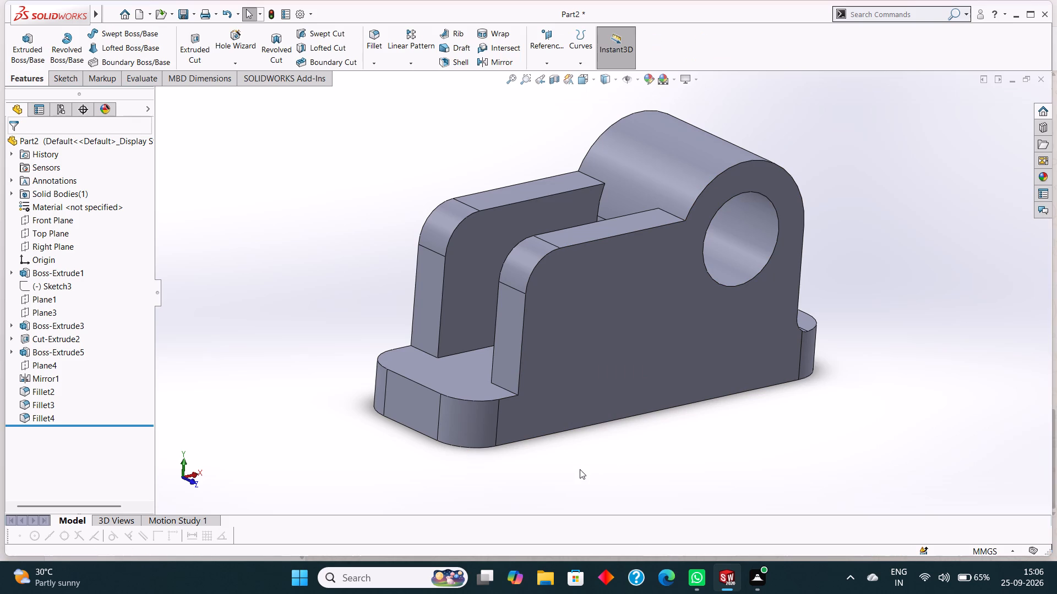
key("ctrl+z")
key("ctrl+z")
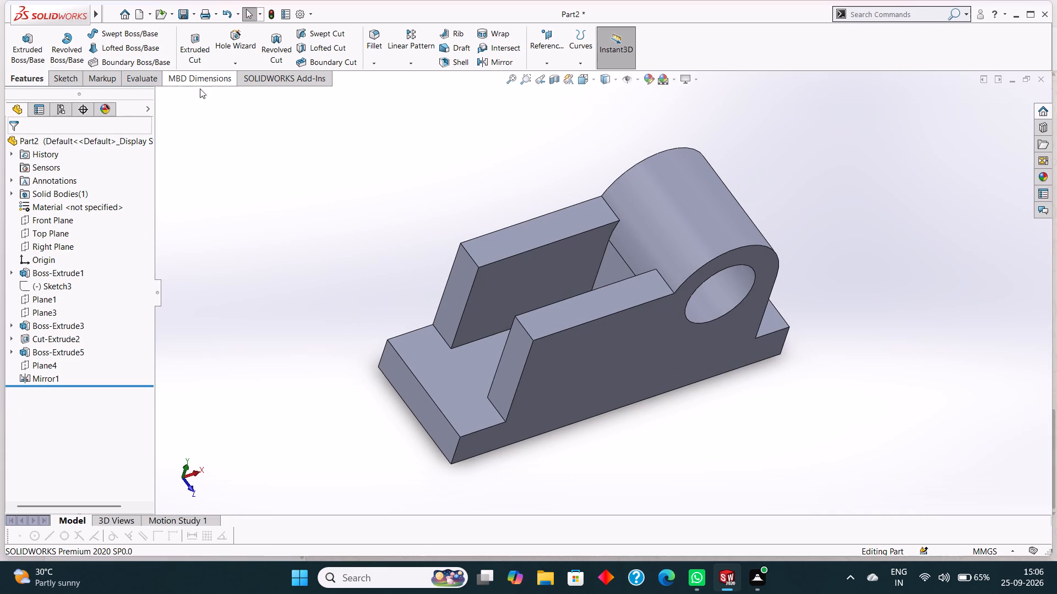
Fillet the top outer end edges of both mirrored blocks with a 30 mm symmetric radius.
left_click(376, 62)
left_click(380, 75)
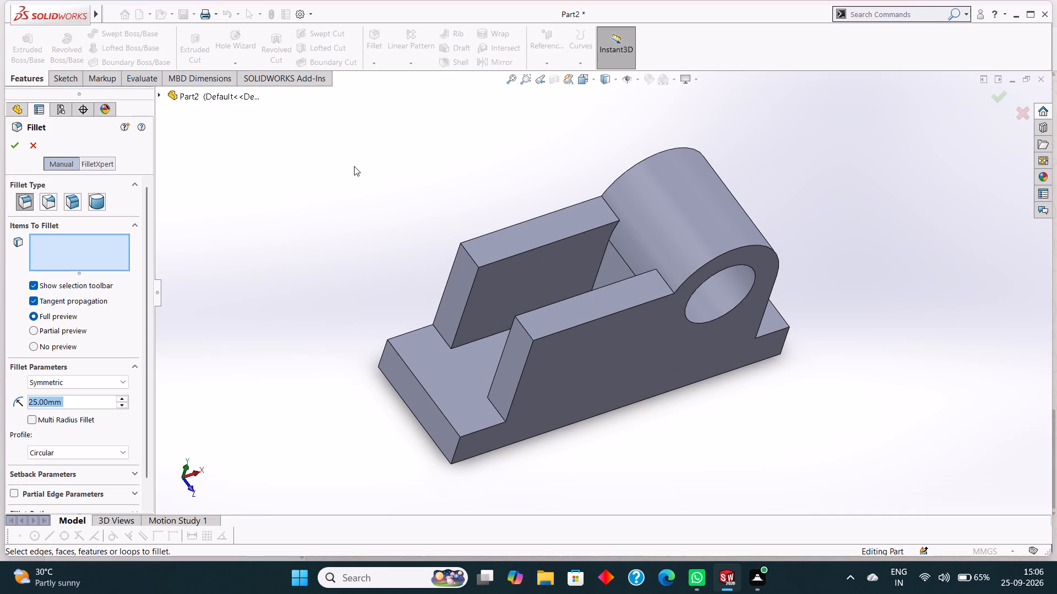
type("30")
key("Return")
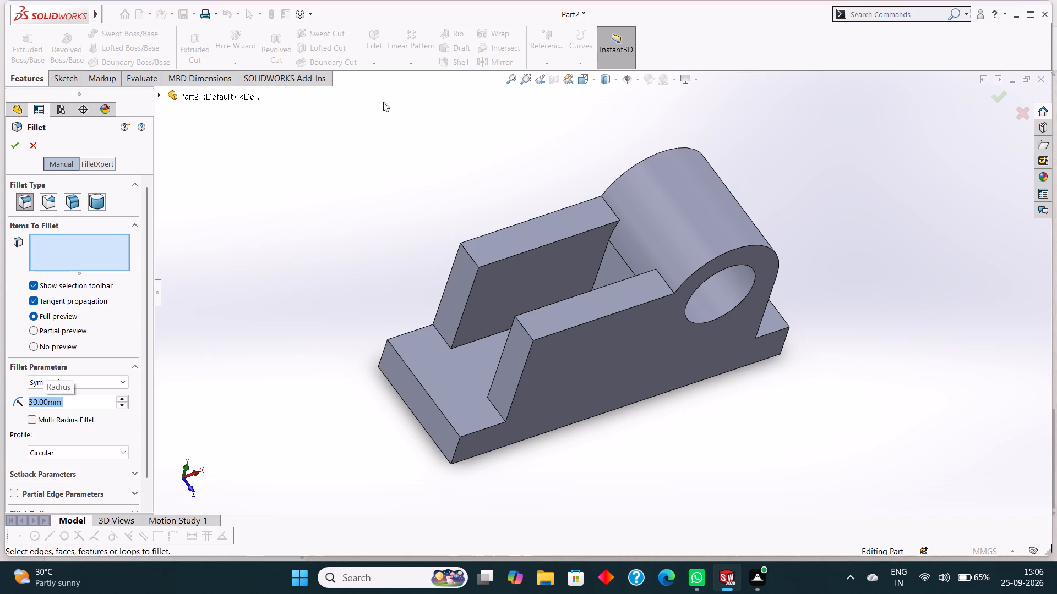
left_click(468, 254)
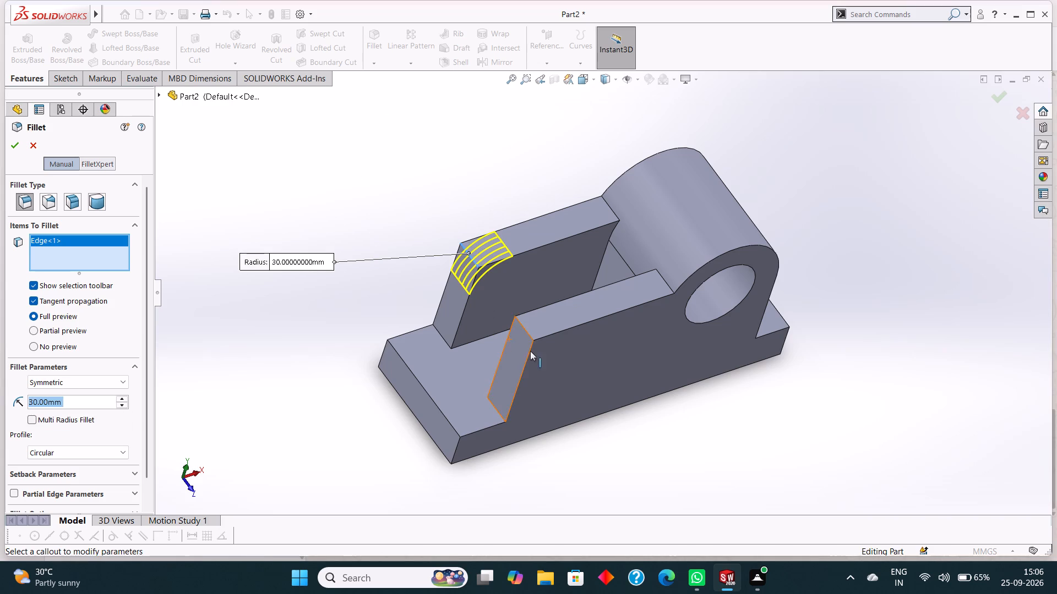
left_click(525, 329)
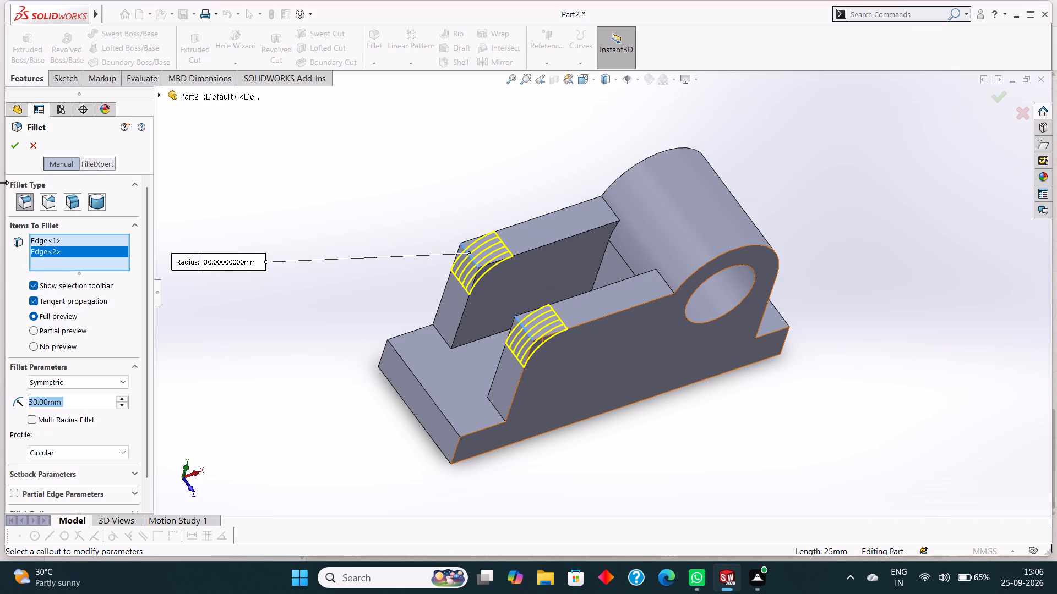
left_click(14, 144)
left_click(329, 153)
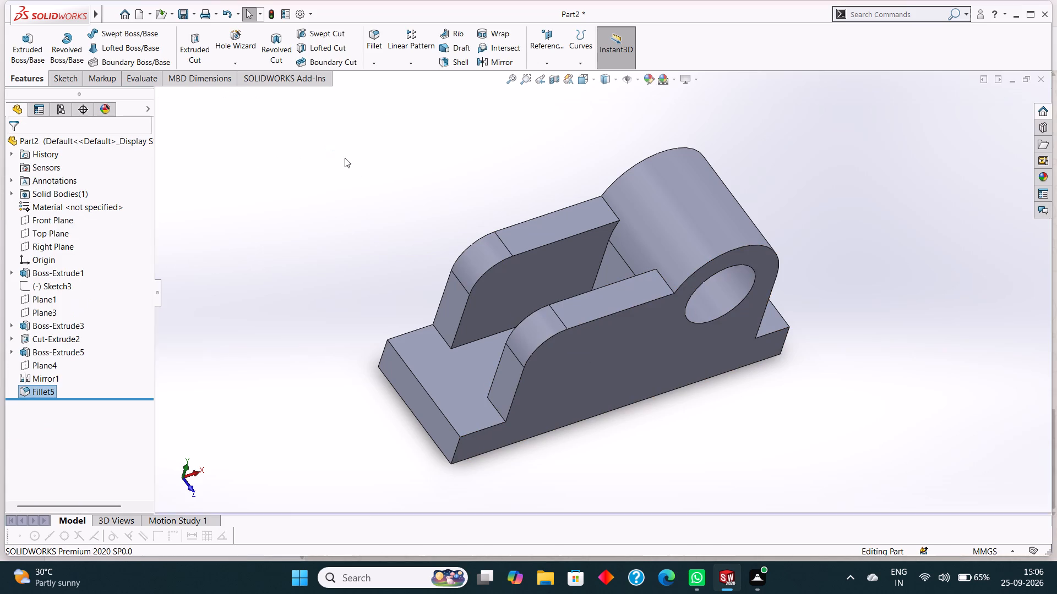
Fillet the four vertical corner edges of the base with a 25 mm symmetric radius.
middle_click_drag(358, 159, 328, 92)
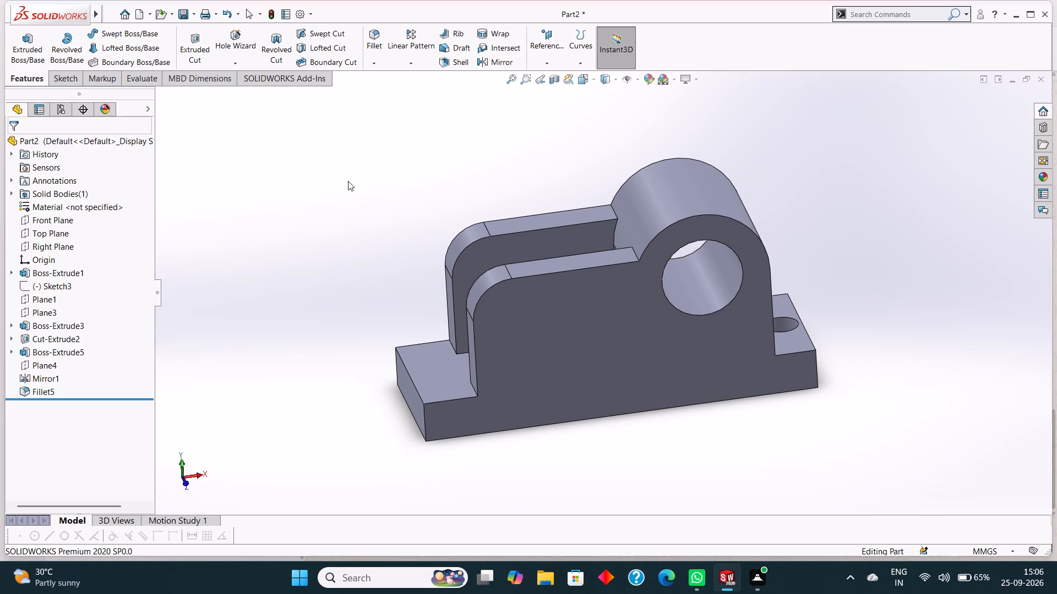
middle_click_drag(346, 205, 362, 296)
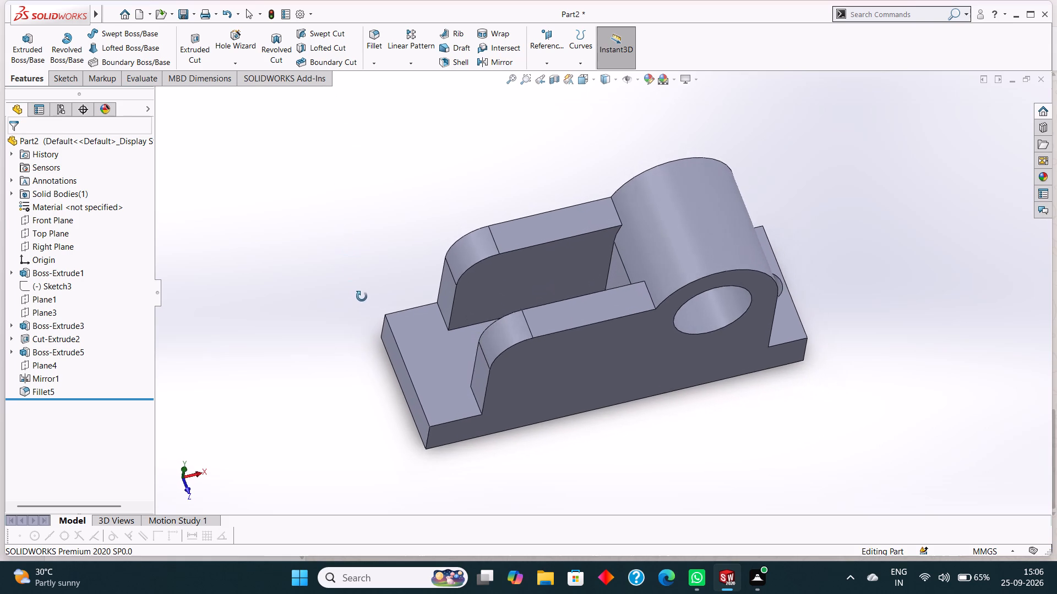
middle_click_drag(362, 296, 365, 299)
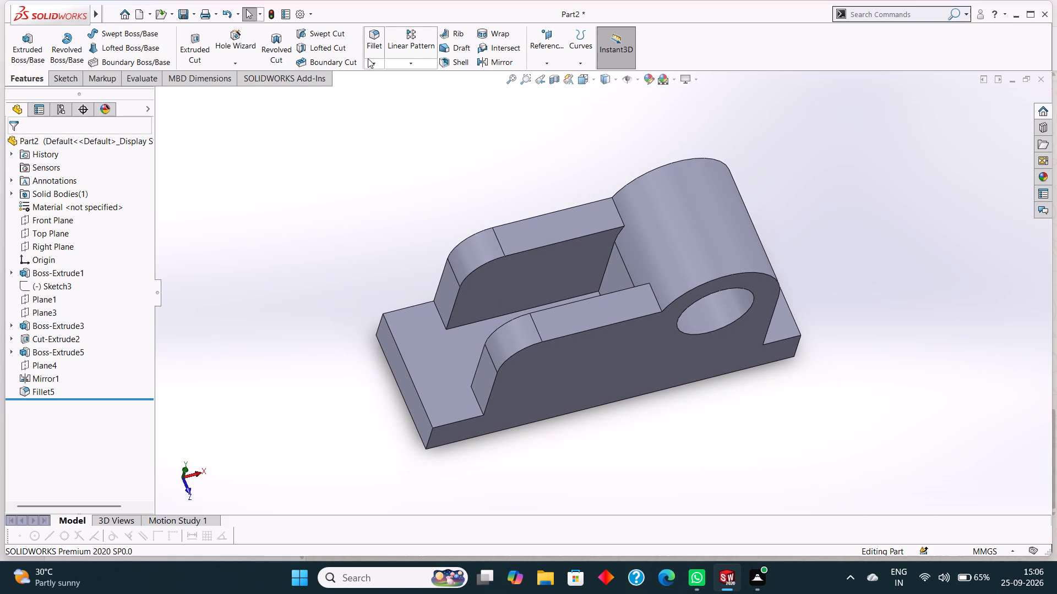
left_click(367, 59)
left_click(383, 78)
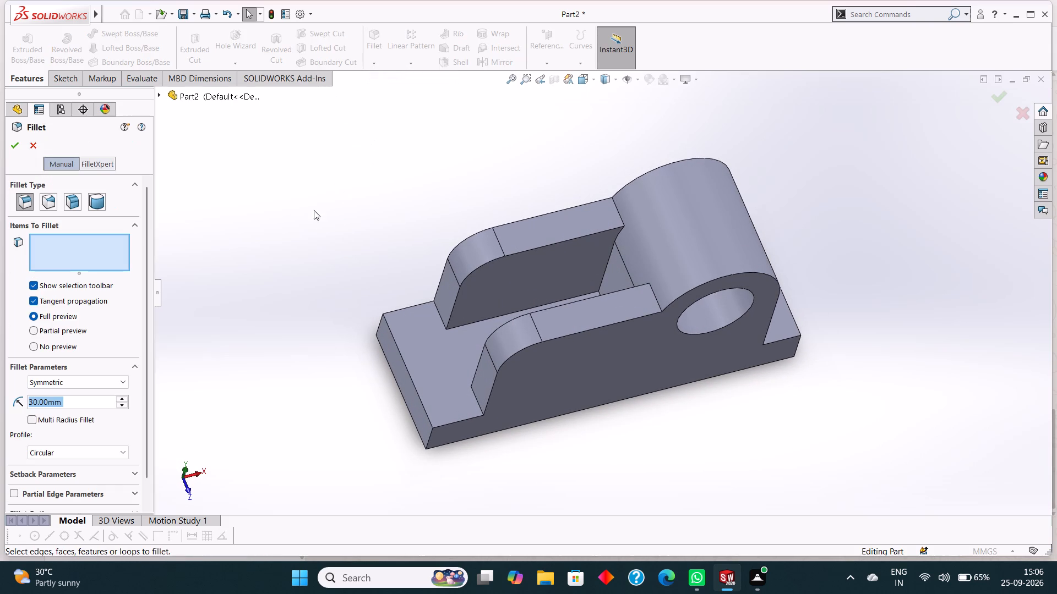
type("25")
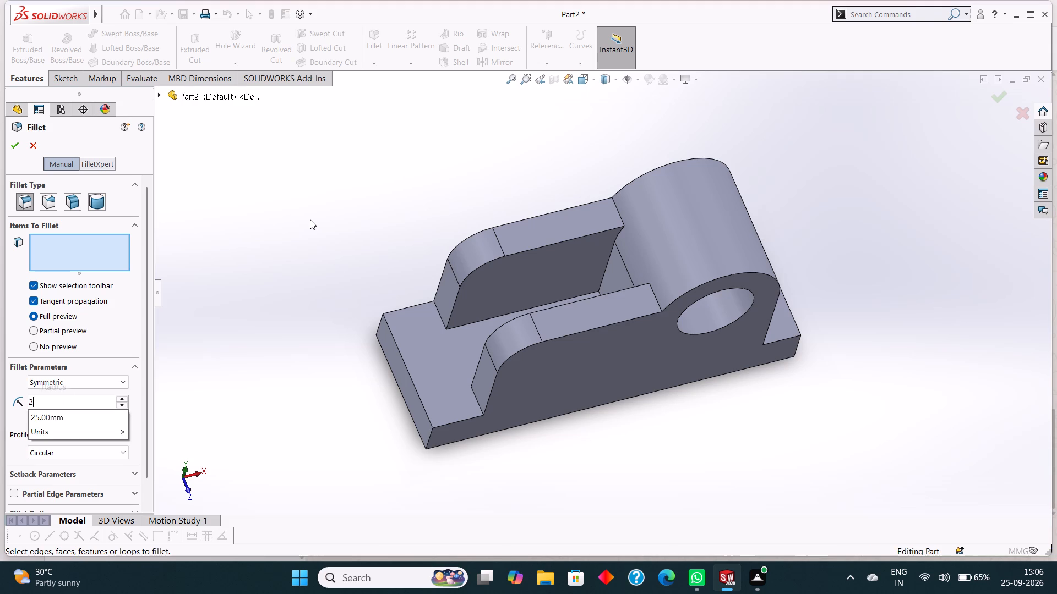
key("Return")
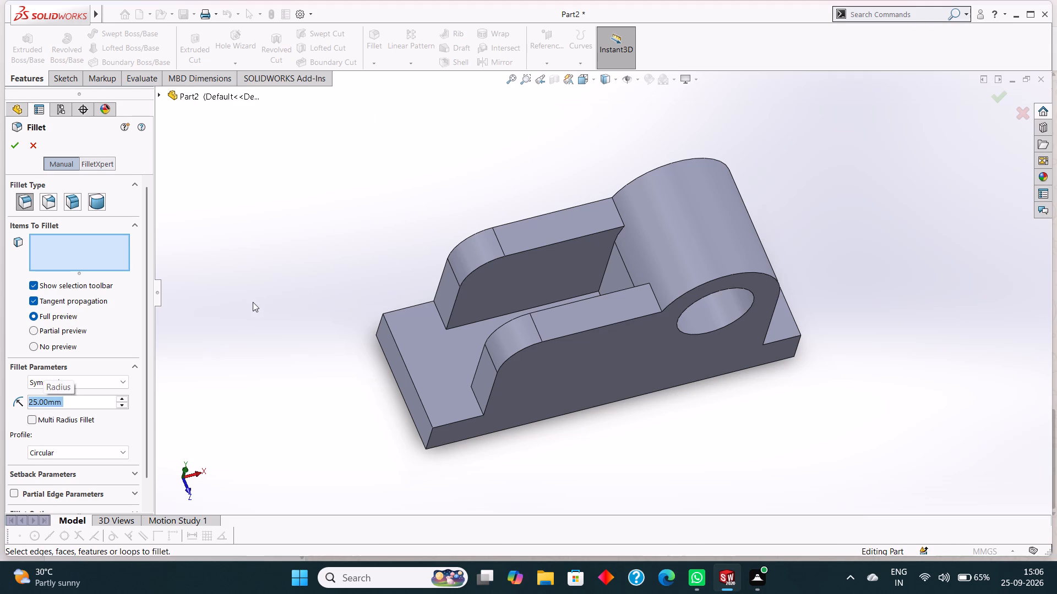
middle_click_drag(368, 176, 398, 186)
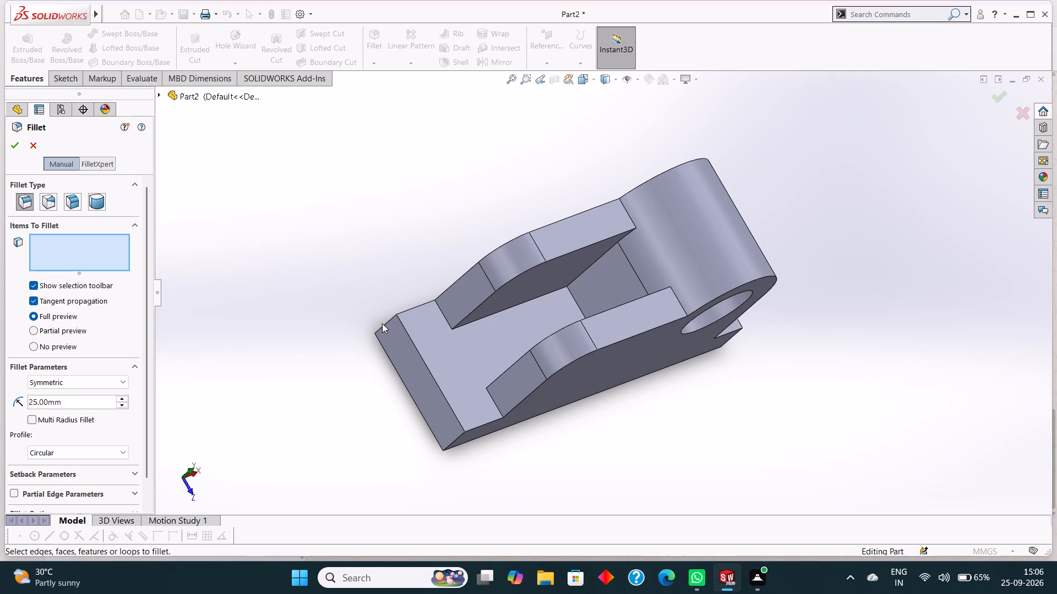
left_click(384, 324)
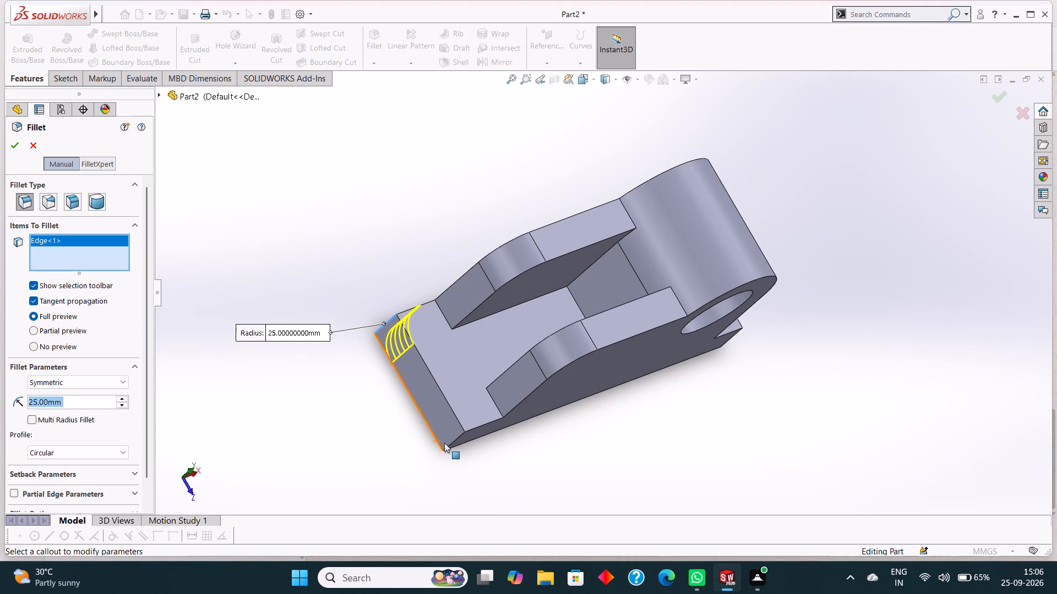
left_click(449, 446)
middle_click_drag(827, 421, 745, 435)
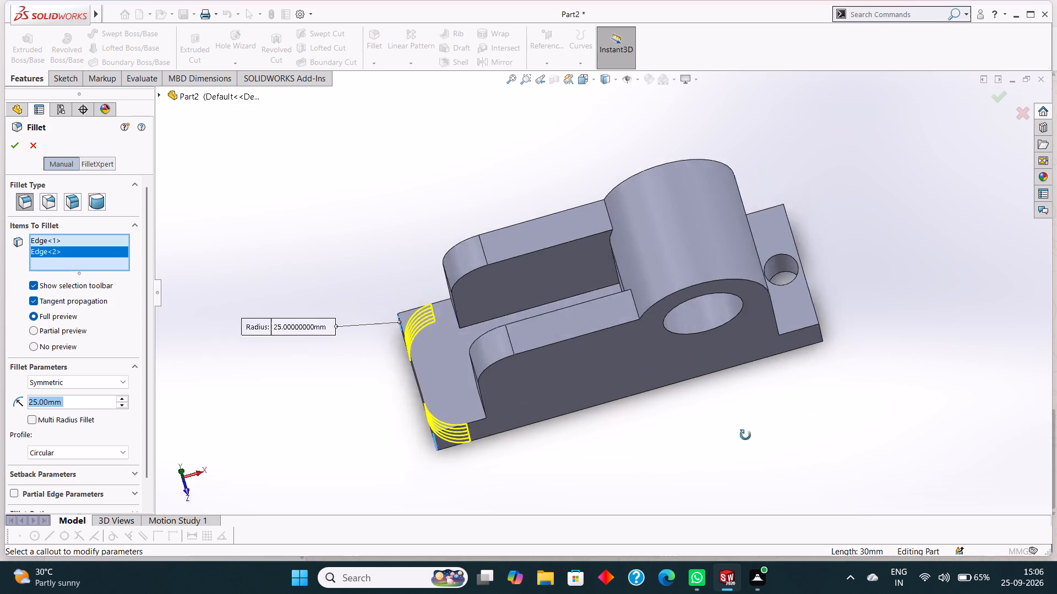
middle_click_drag(745, 435, 721, 441)
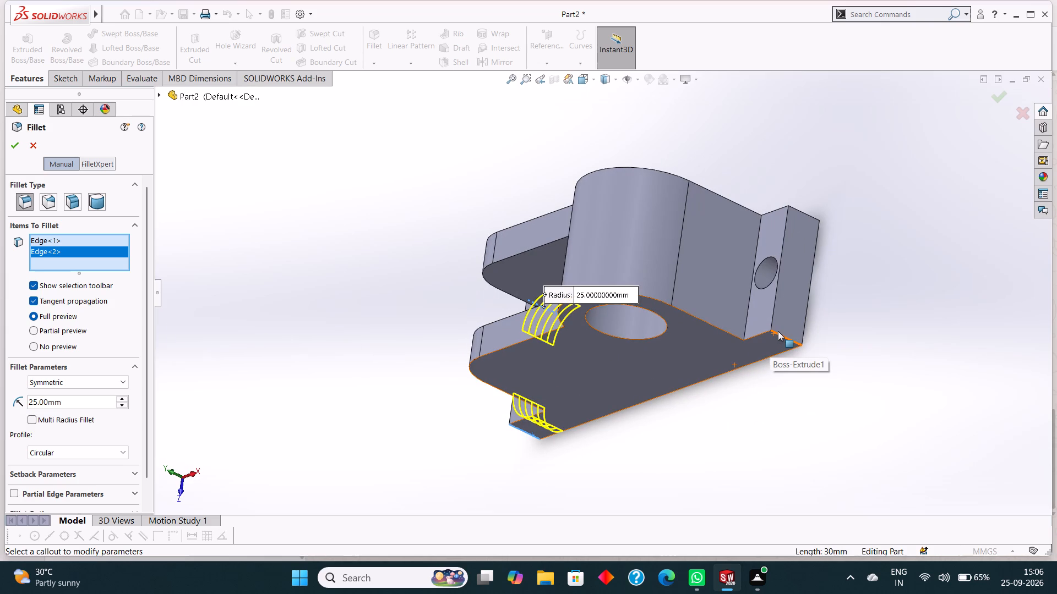
left_click(780, 336)
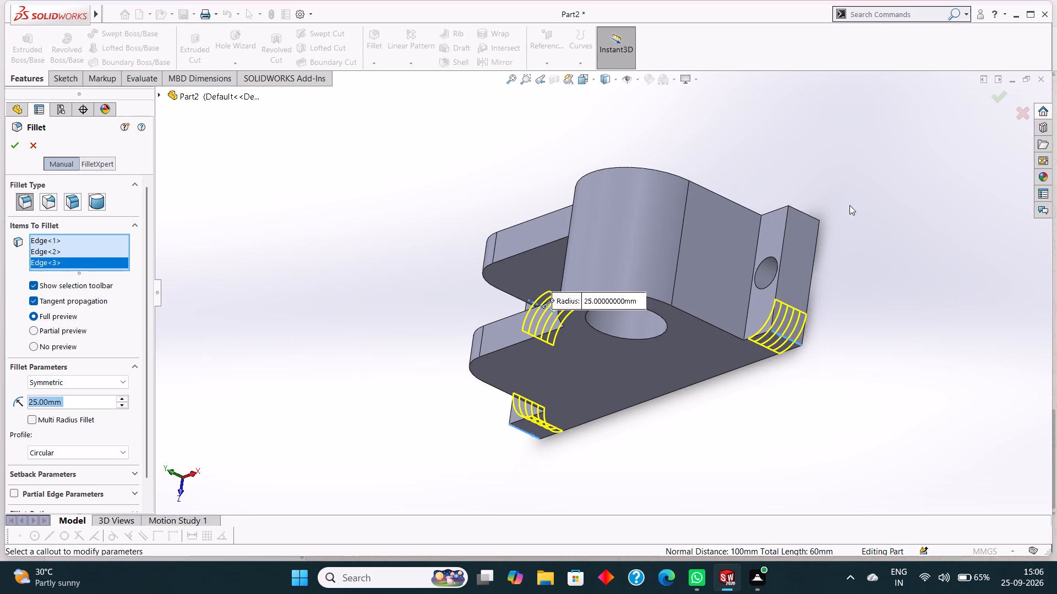
middle_click_drag(874, 178, 871, 254)
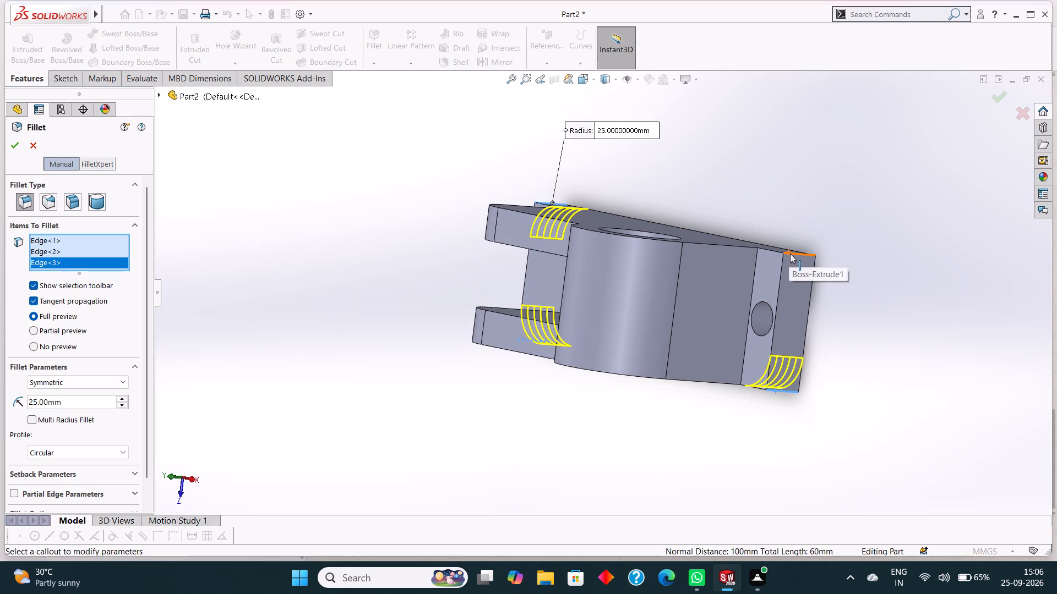
left_click(790, 254)
middle_click_drag(911, 328, 967, 249)
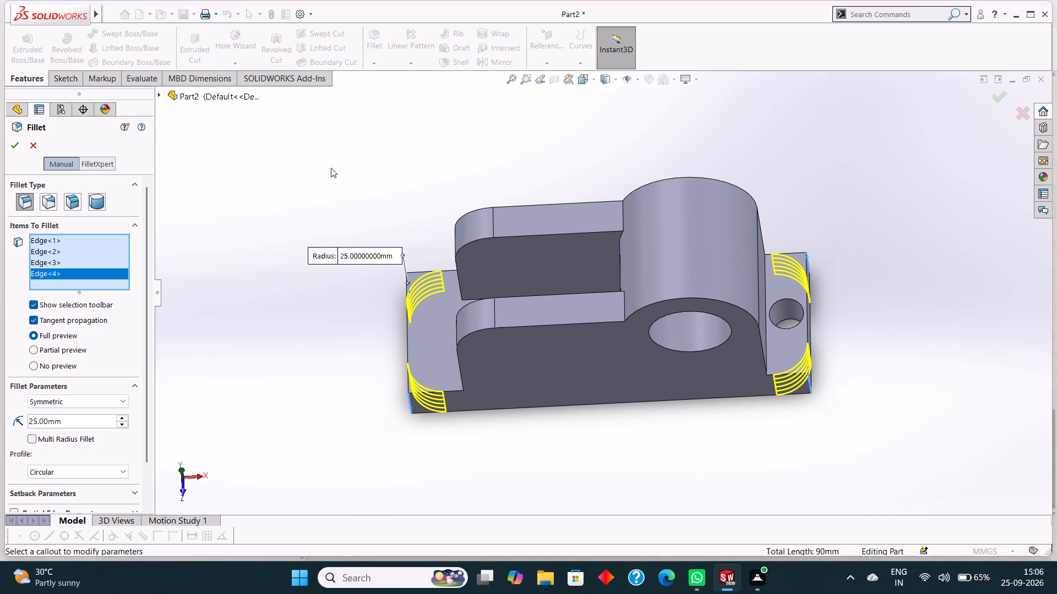
left_click(15, 140)
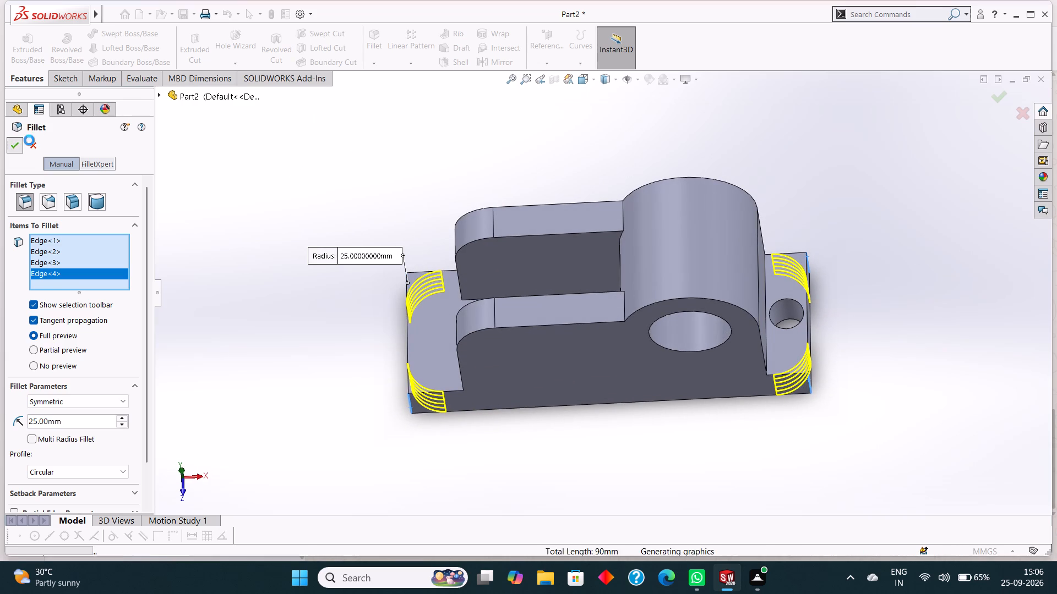
left_click(269, 123)
Fillet the two edges where the upright meets the base, between the blocks and beside the hole, with a 10 mm radius.
middle_click_drag(285, 126, 319, 159)
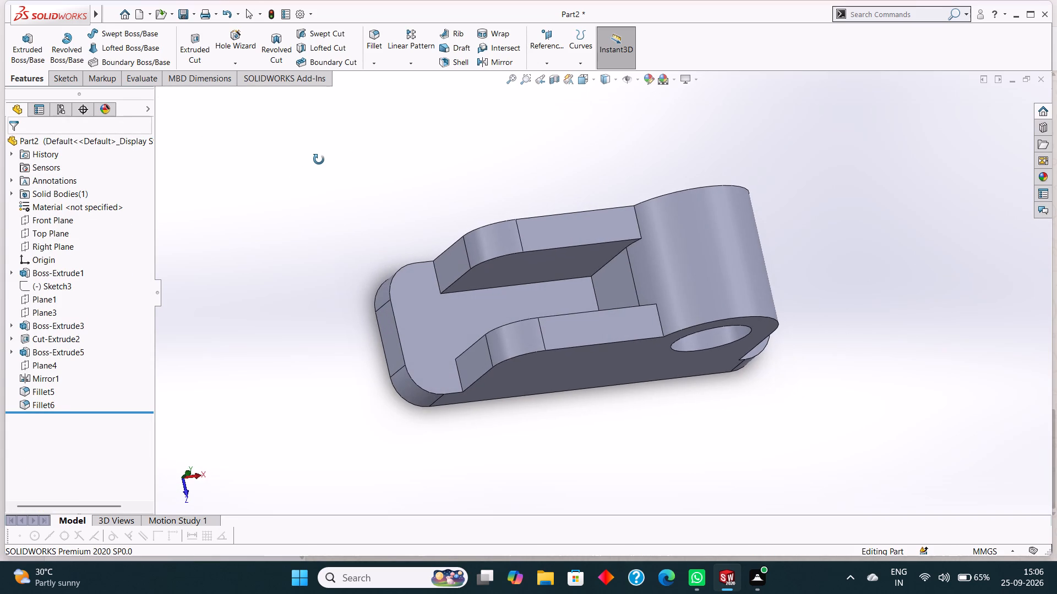
middle_click_drag(319, 159, 314, 167)
left_click(376, 61)
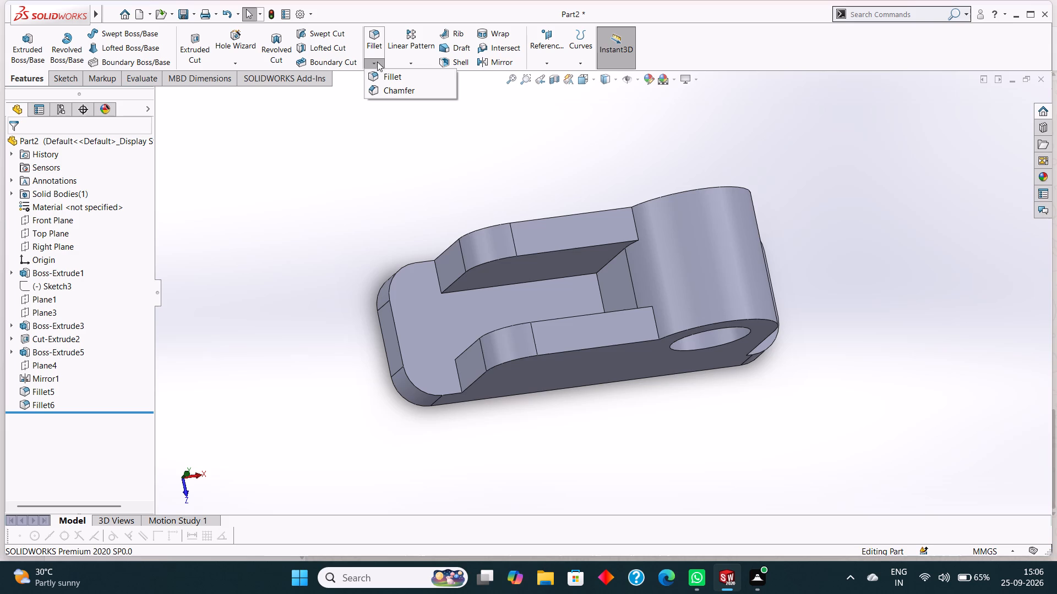
left_click(385, 76)
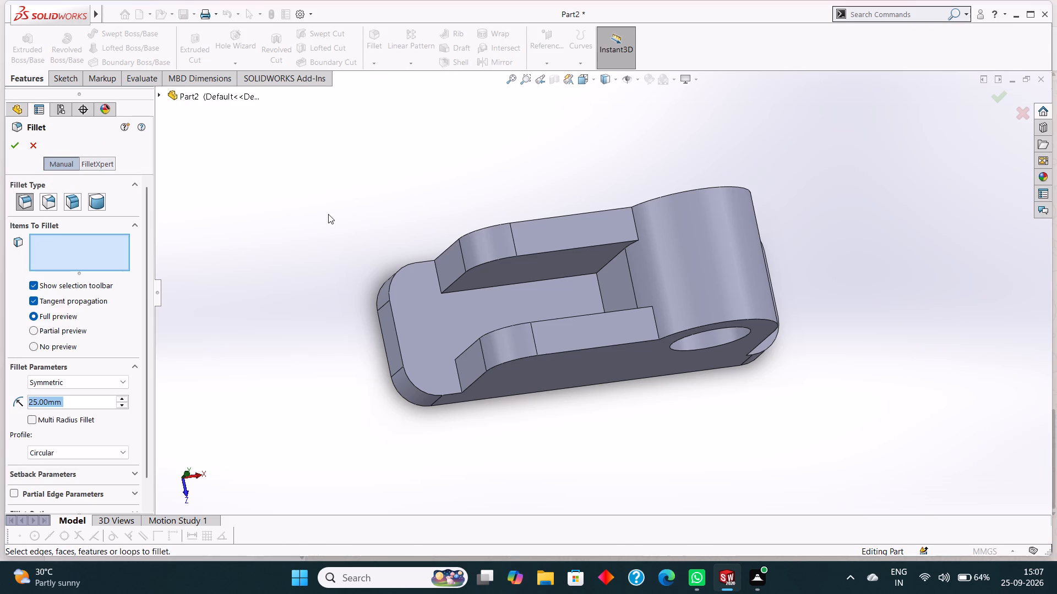
type("10")
key("Return")
left_click(601, 291)
middle_click_drag(859, 303, 809, 329)
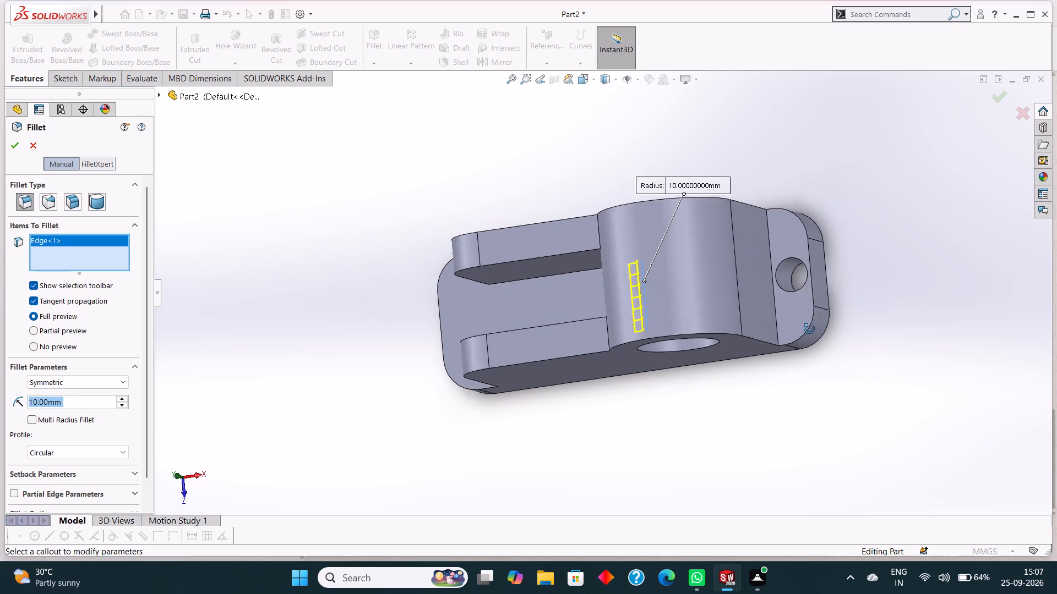
middle_click_drag(809, 329, 804, 329)
left_click(773, 300)
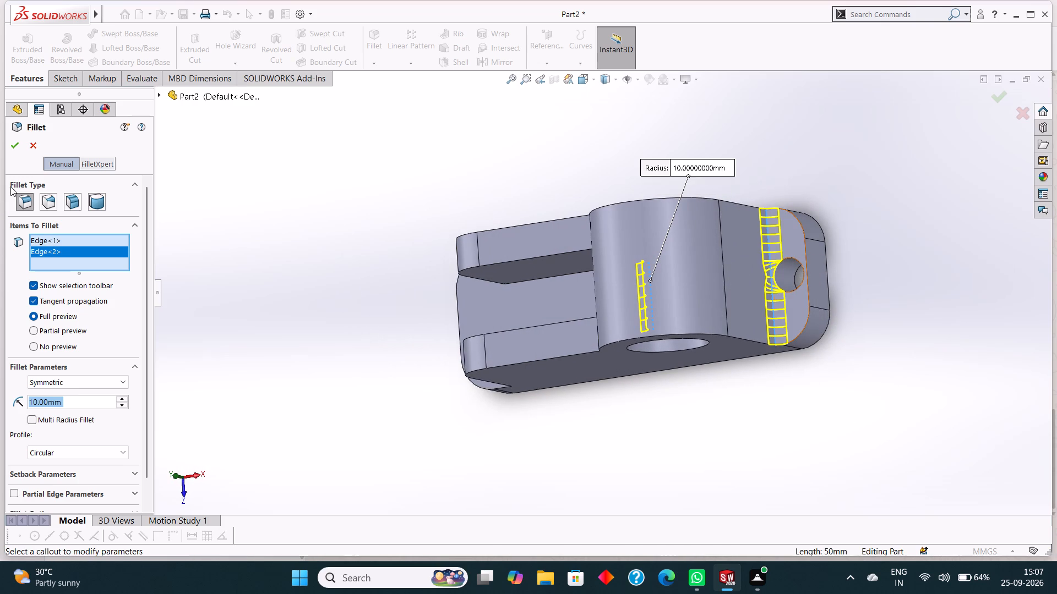
left_click(17, 147)
left_click(342, 214)
Start a sketch on the large flat side face shared by the base, block and bored upright, viewed face-on.
middle_click_drag(373, 223, 419, 131)
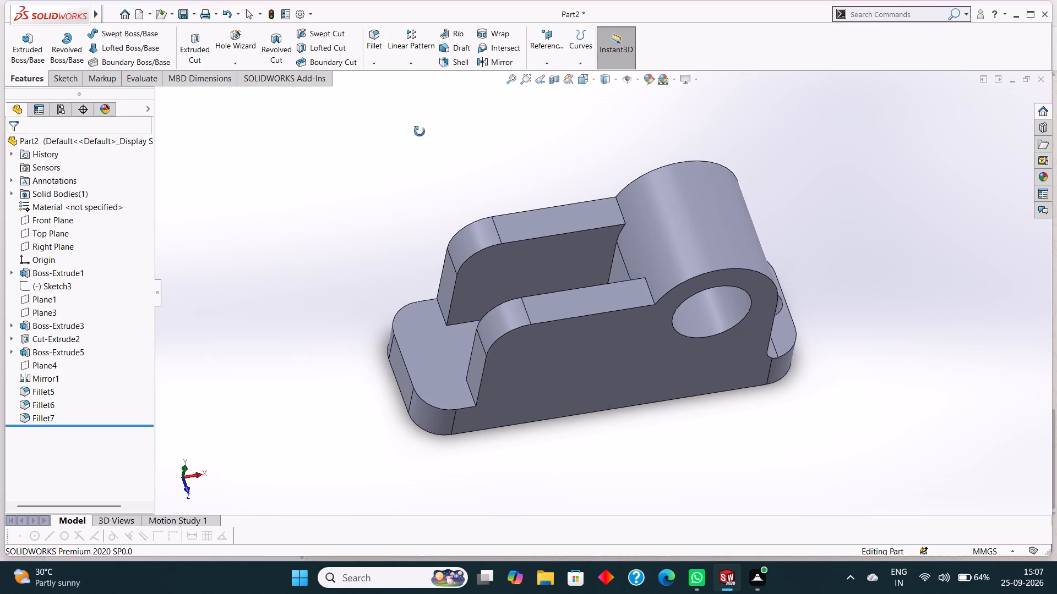
middle_click_drag(419, 131, 411, 121)
middle_click_drag(401, 205, 396, 159)
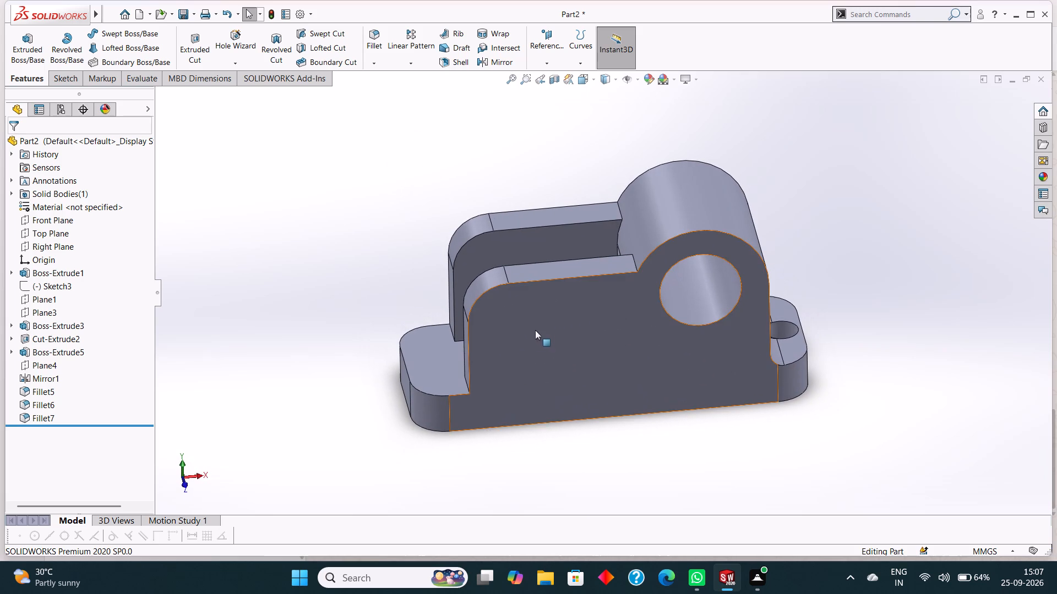
left_click(565, 324)
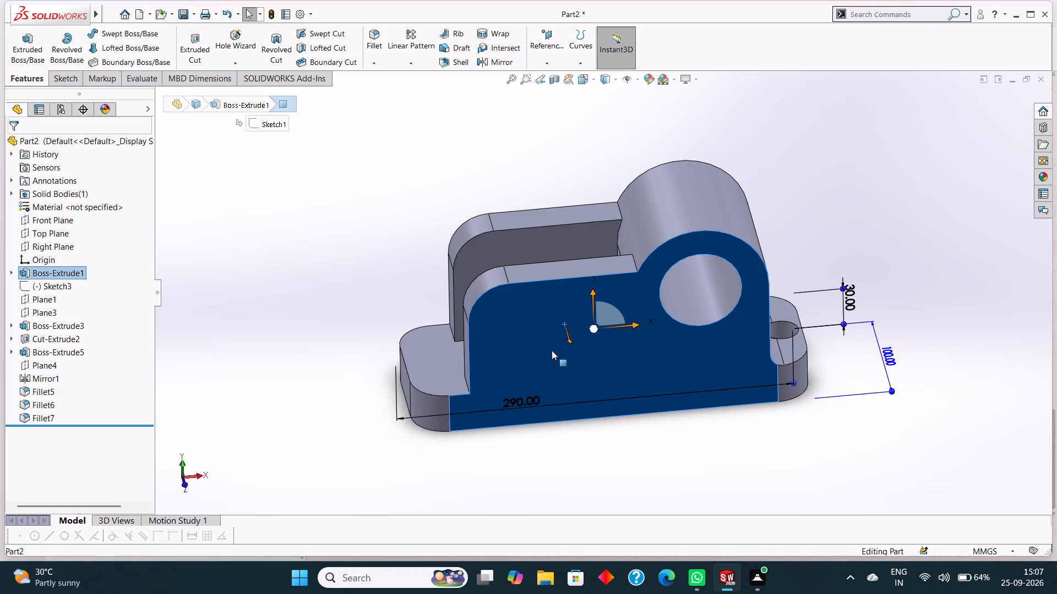
key("ctrl+8")
right_click(530, 259)
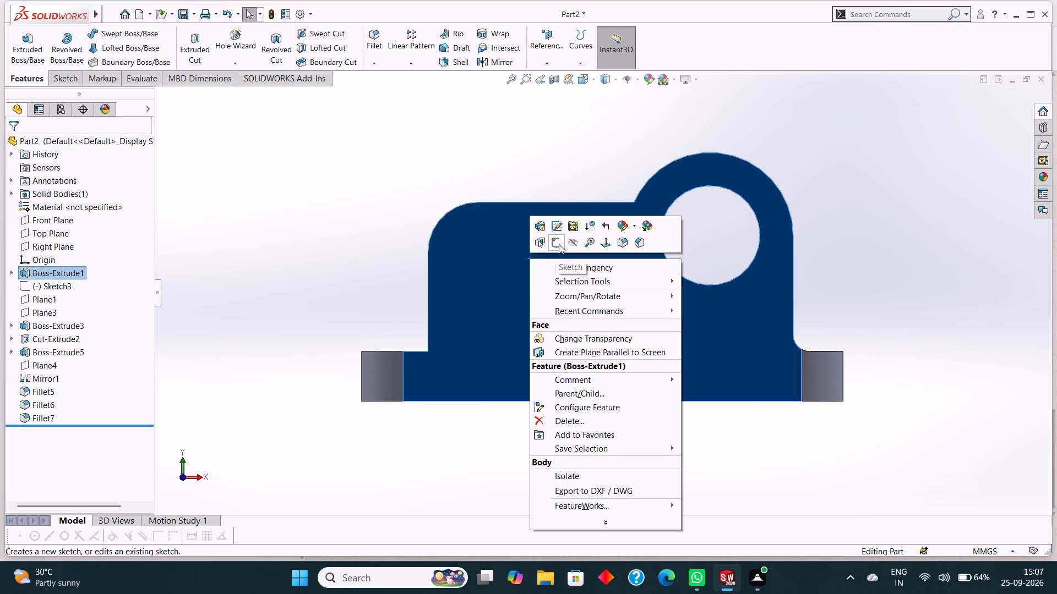
left_click(559, 244)
key("Escape")
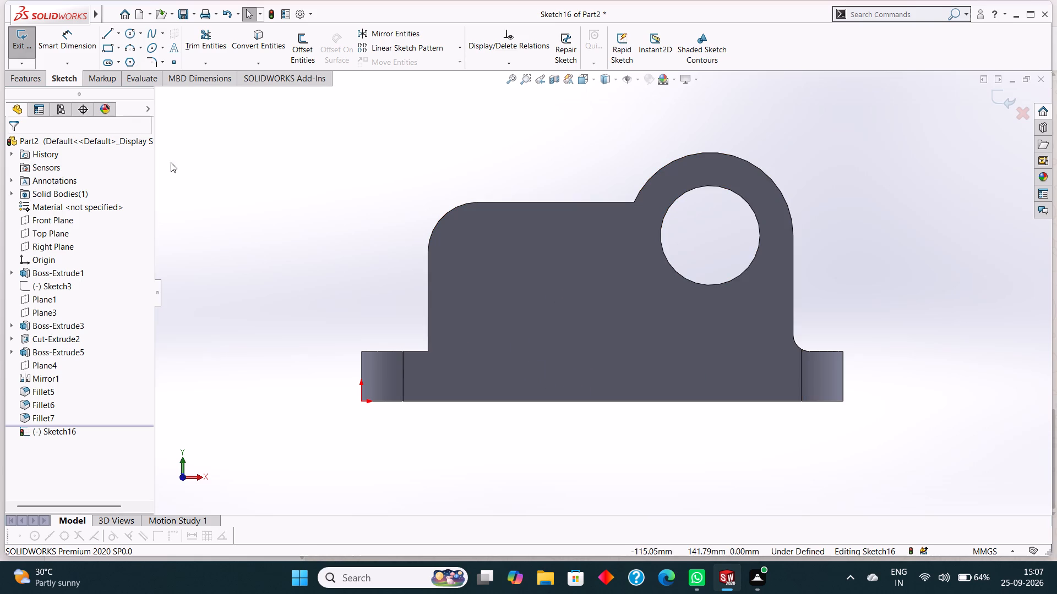
Sketch a circle of about 19 mm radius centred on the block's rounded corner and a 12.5 mm radius circle about 67 mm directly below.
left_click(127, 35)
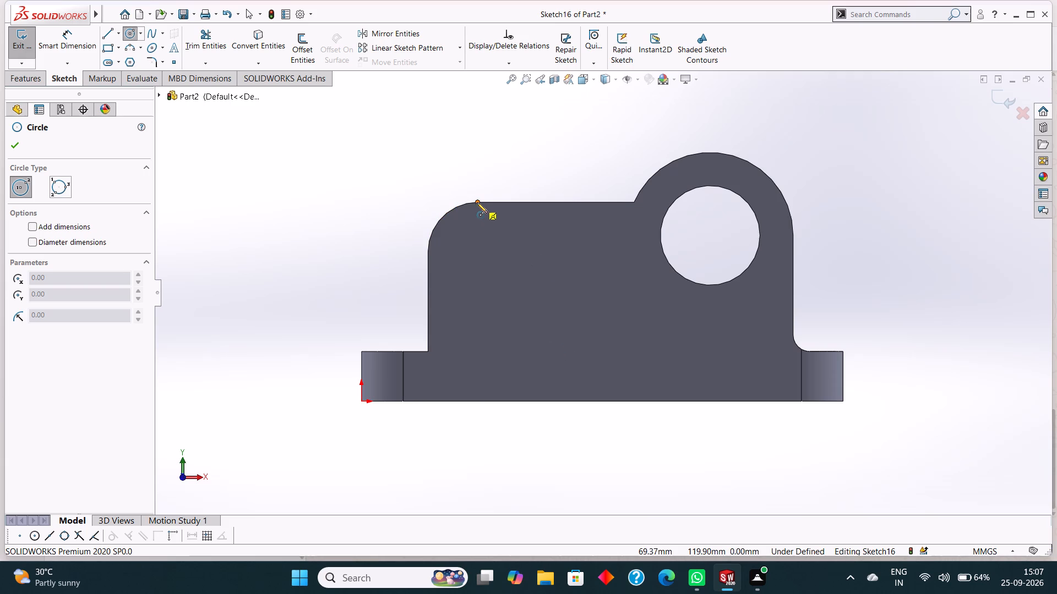
left_click(478, 252)
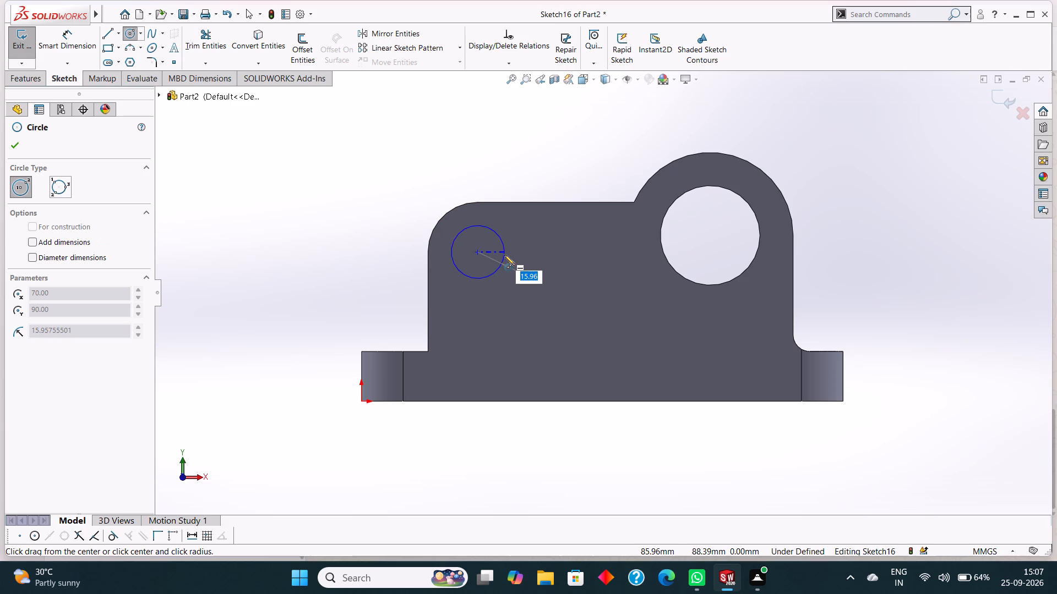
key("1")
key("2")
key("period")
key("5")
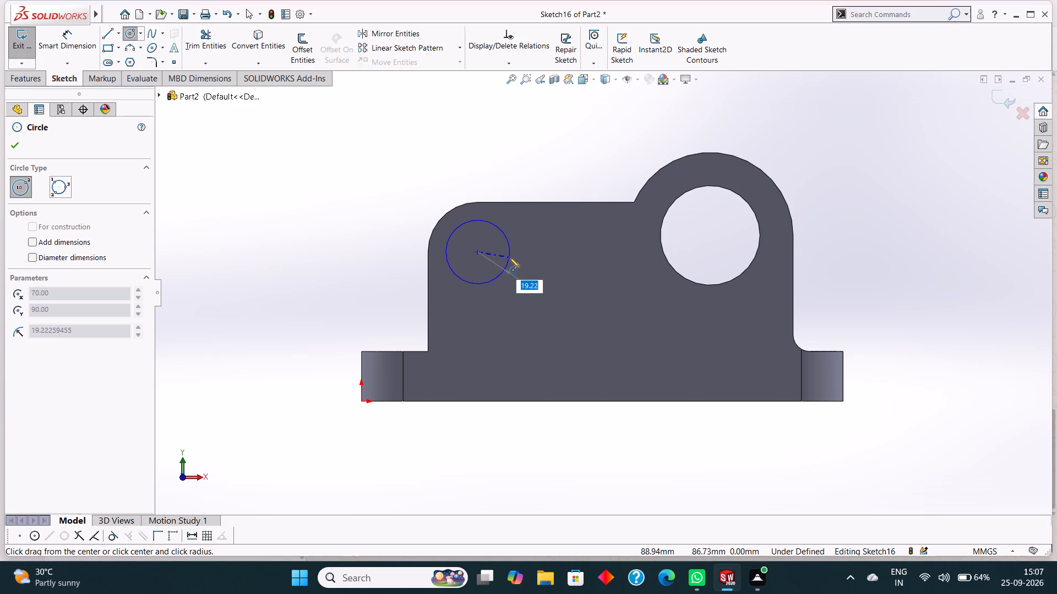
key("Return")
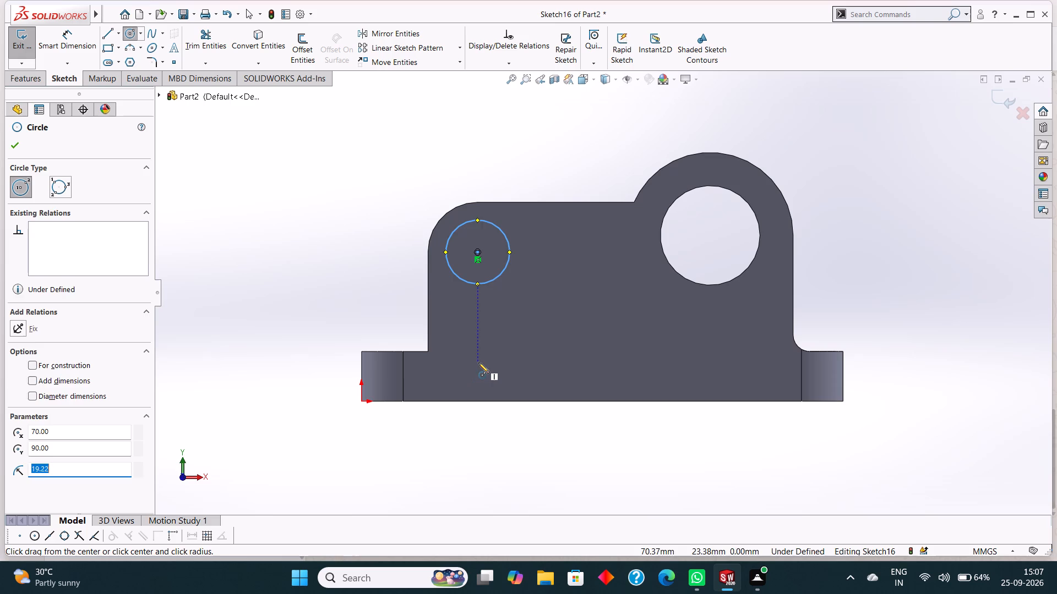
left_click(478, 362)
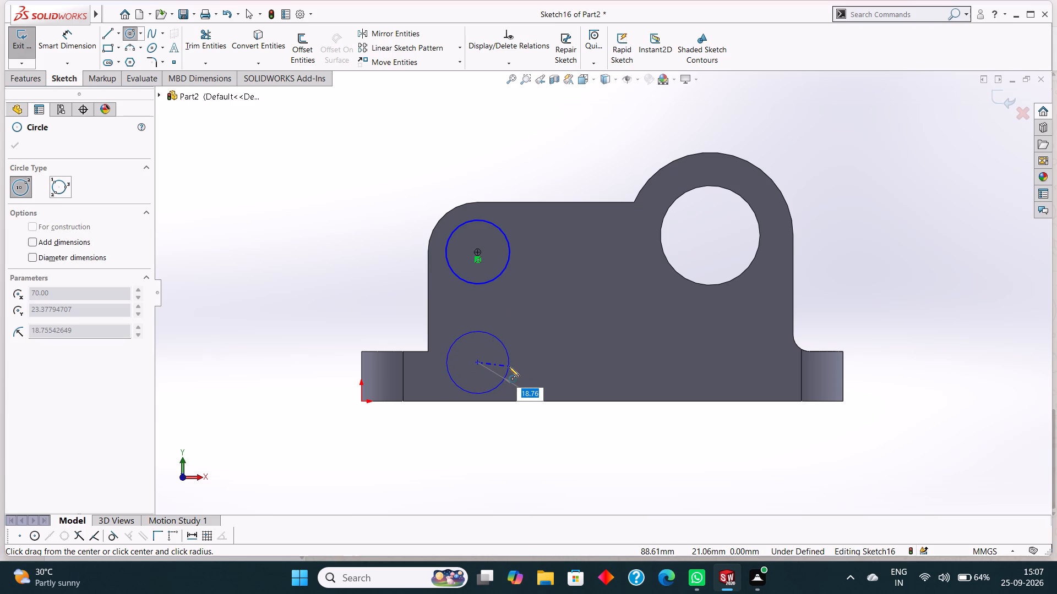
type("12.5")
key("Return")
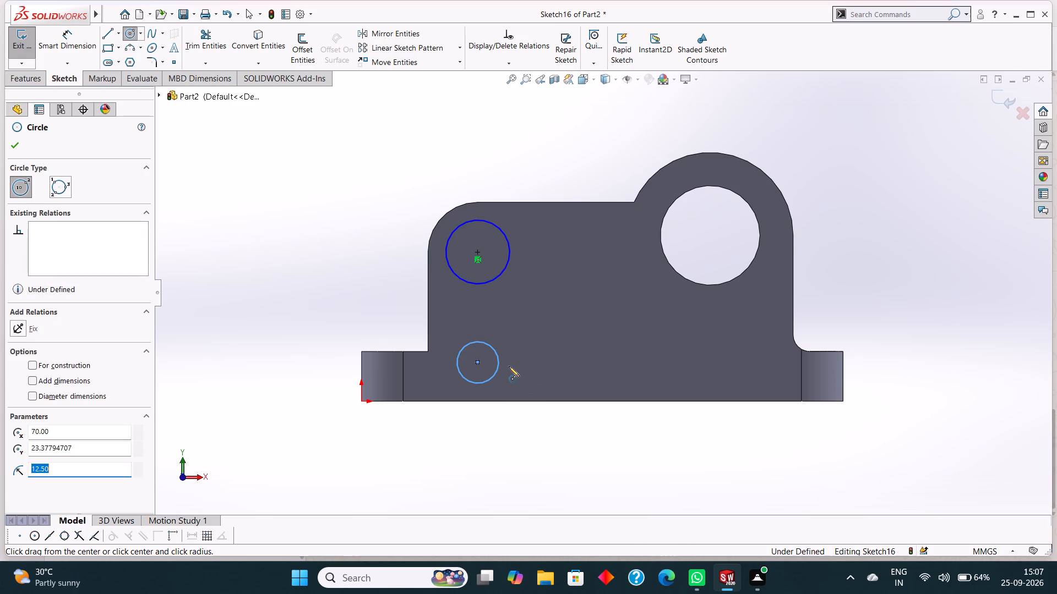
left_click(17, 142)
Dimension the lower and upper circles with a diameter of 25 mm each.
left_click(54, 36)
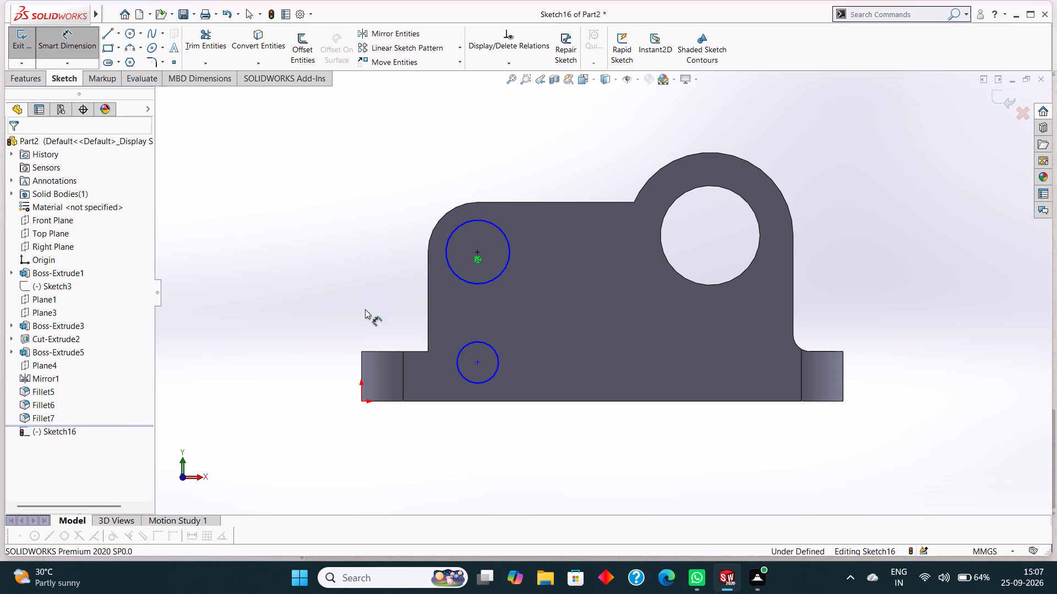
left_click(473, 345)
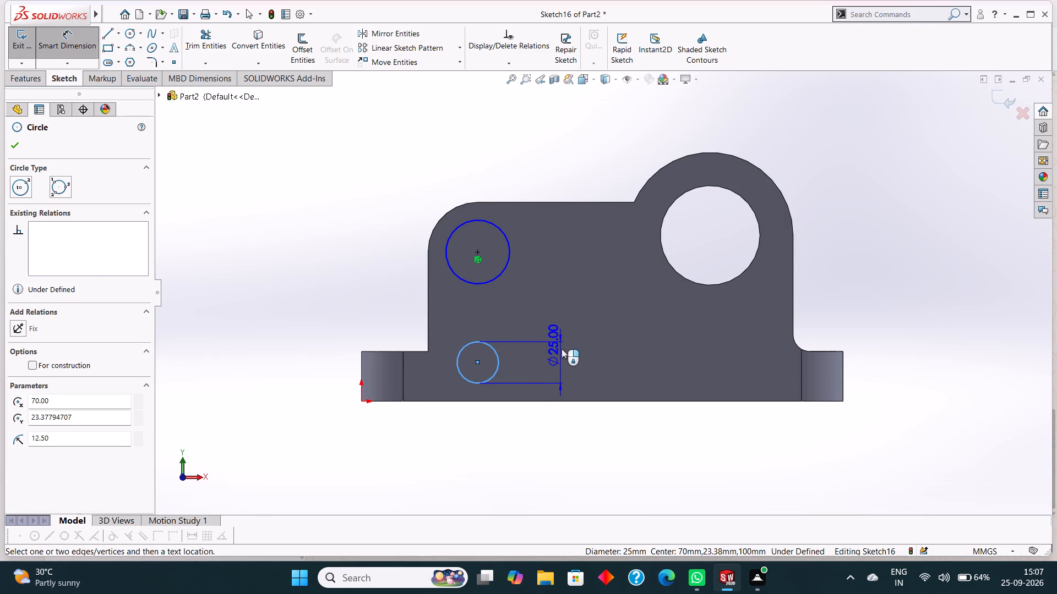
left_click(564, 364)
left_click(516, 346)
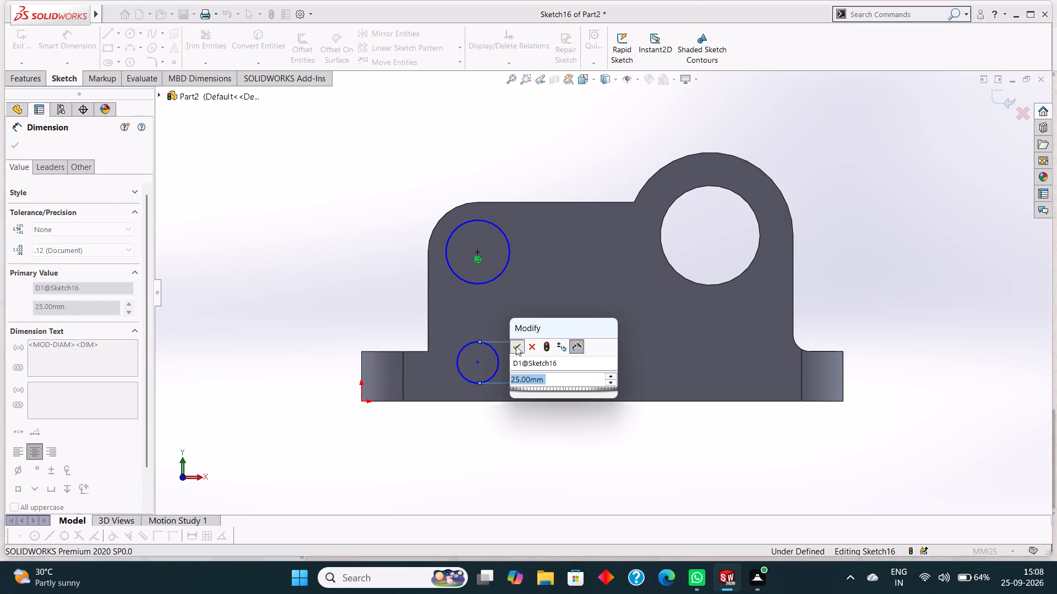
left_click(508, 248)
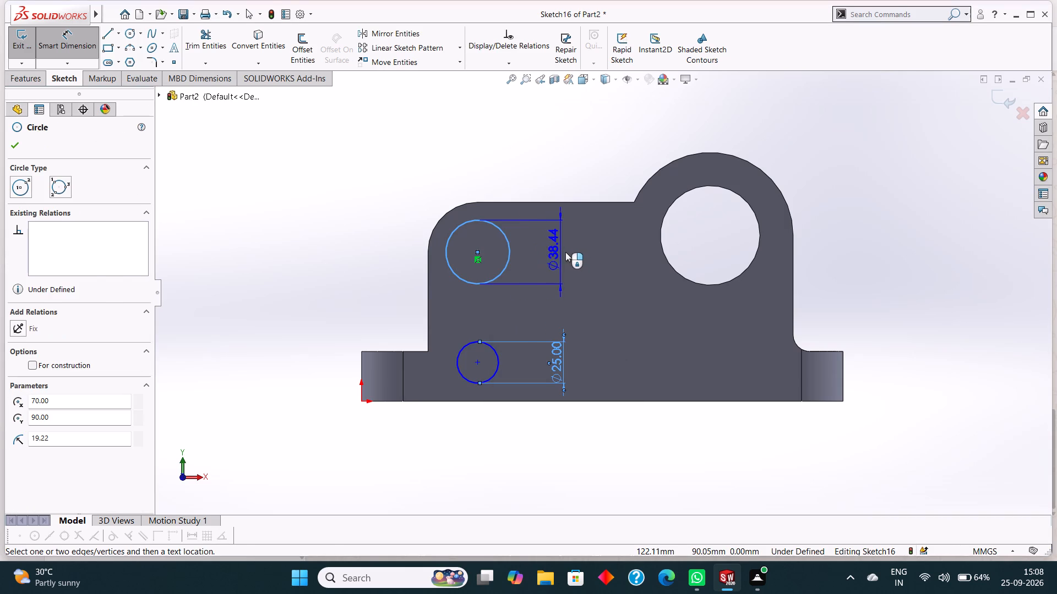
left_click(565, 252)
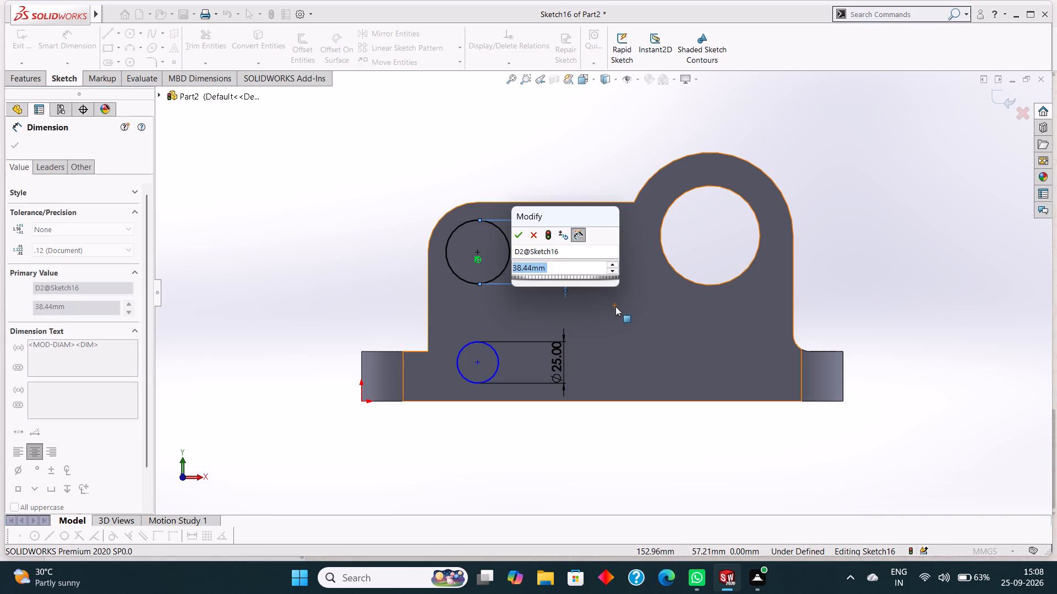
key("2")
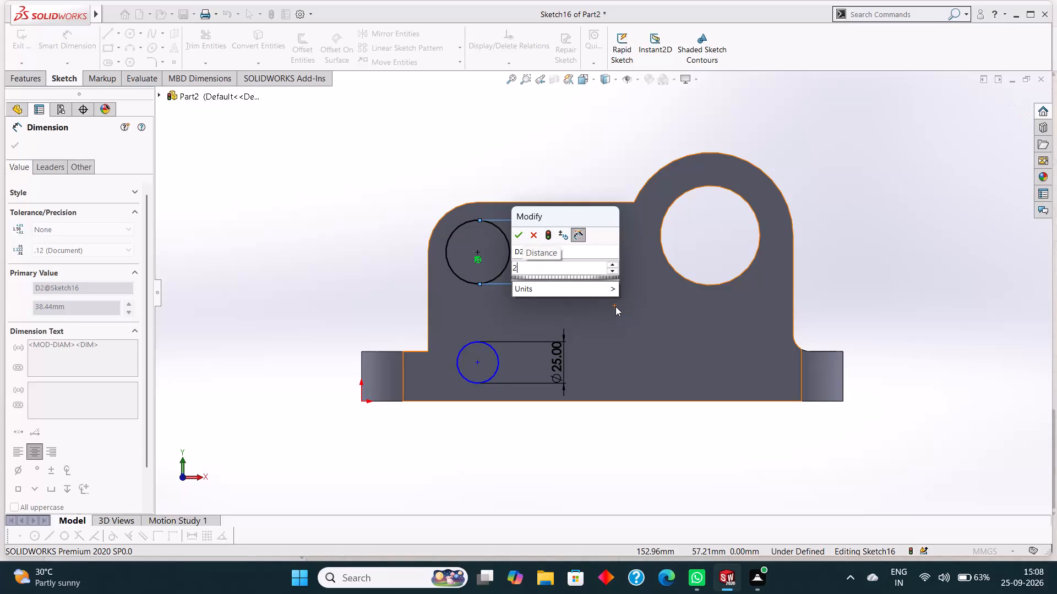
key("5")
key("Return")
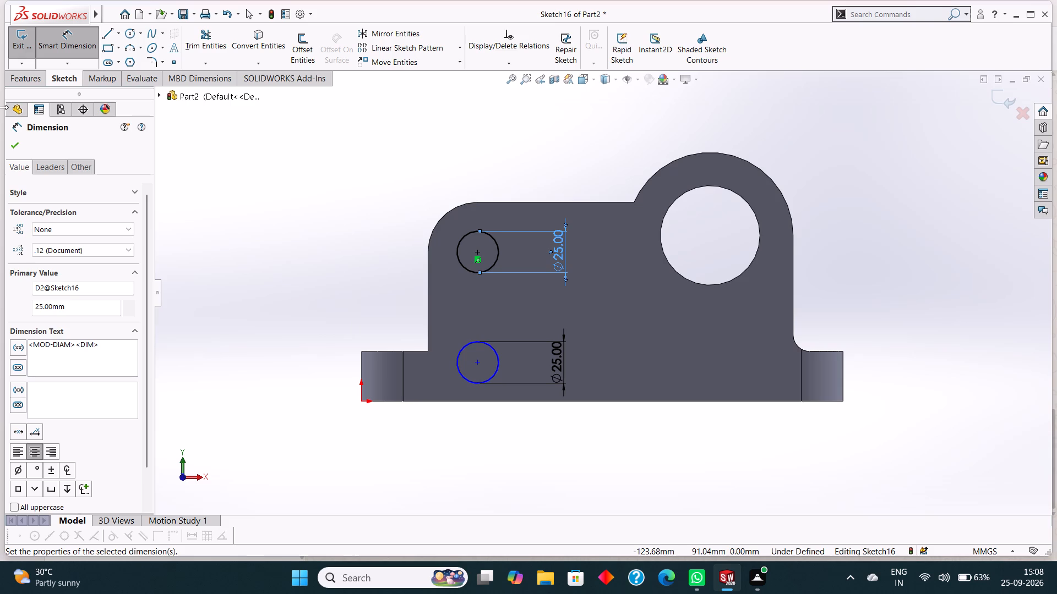
Dimension the vertical distance between the two circle centres as 42 mm.
left_click(476, 251)
left_click(478, 360)
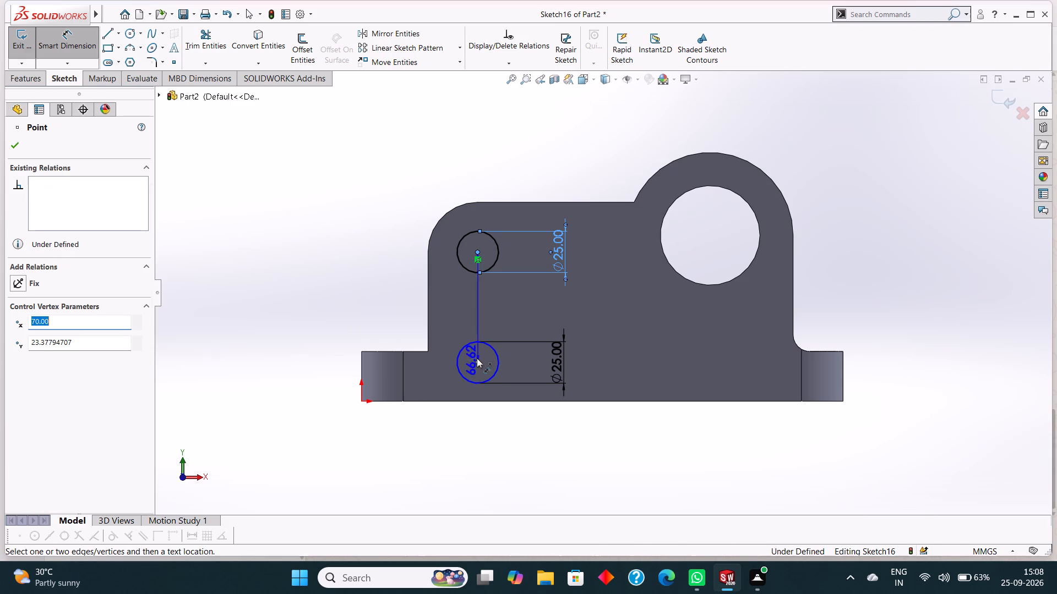
left_click(460, 301)
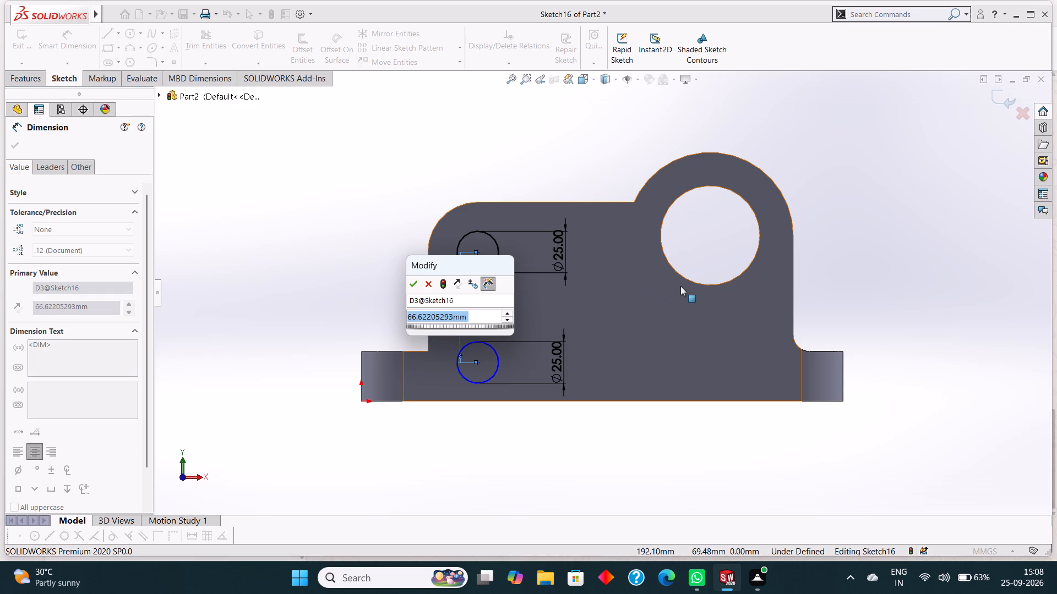
type("42")
key("Return")
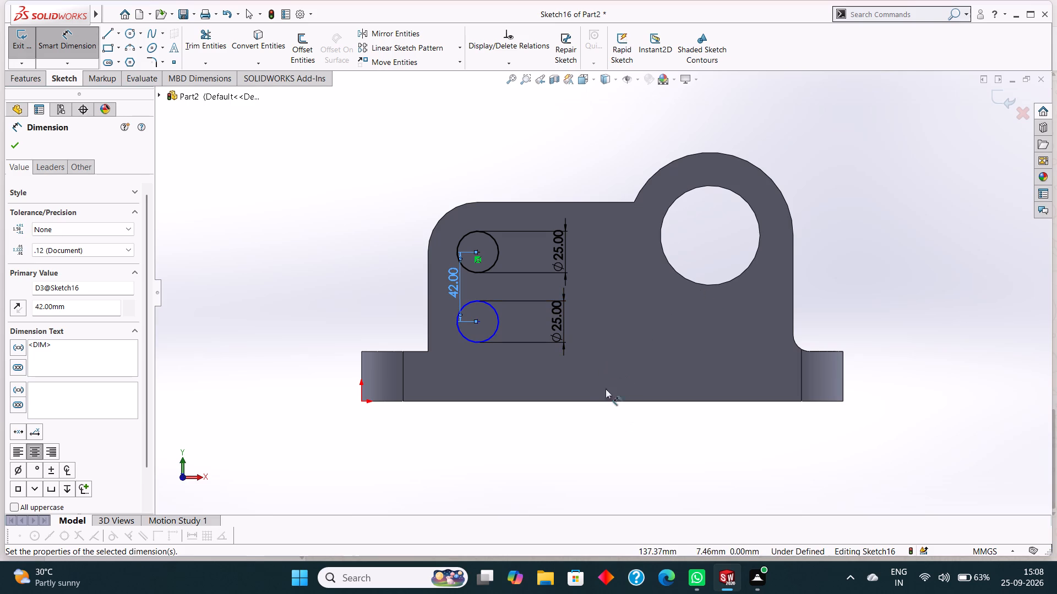
middle_click_drag(641, 479, 689, 482)
left_click(609, 477)
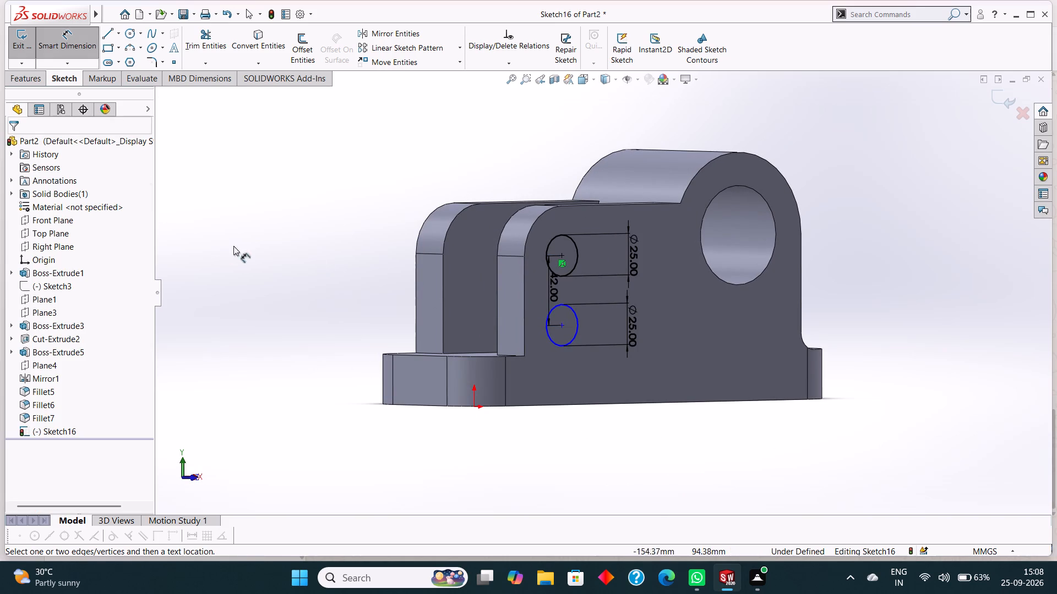
Cut-extrude the two circles Through All so the holes pass through both mirrored blocks.
left_click(32, 74)
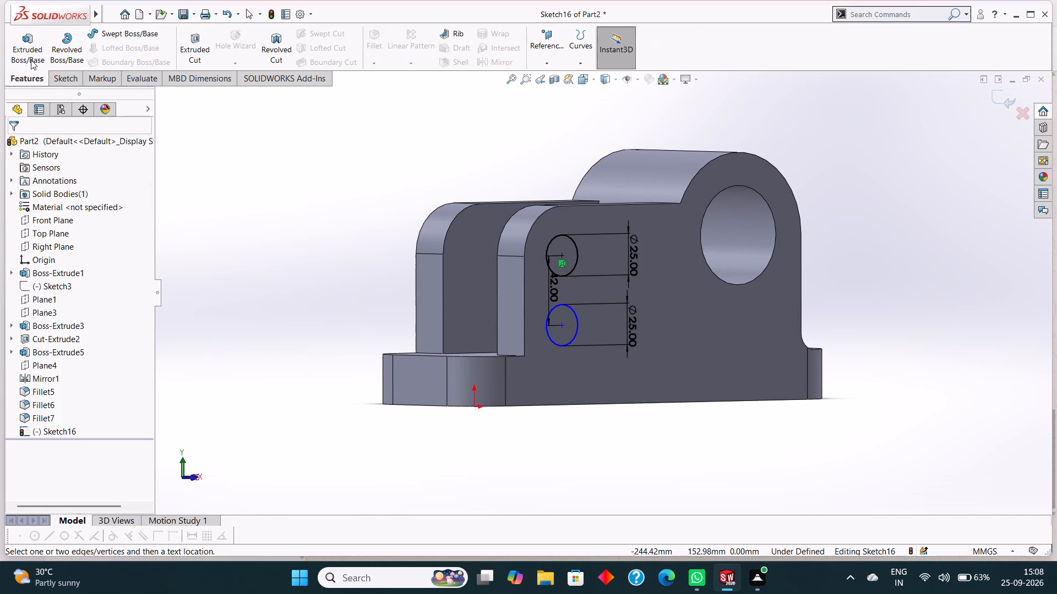
left_click(201, 49)
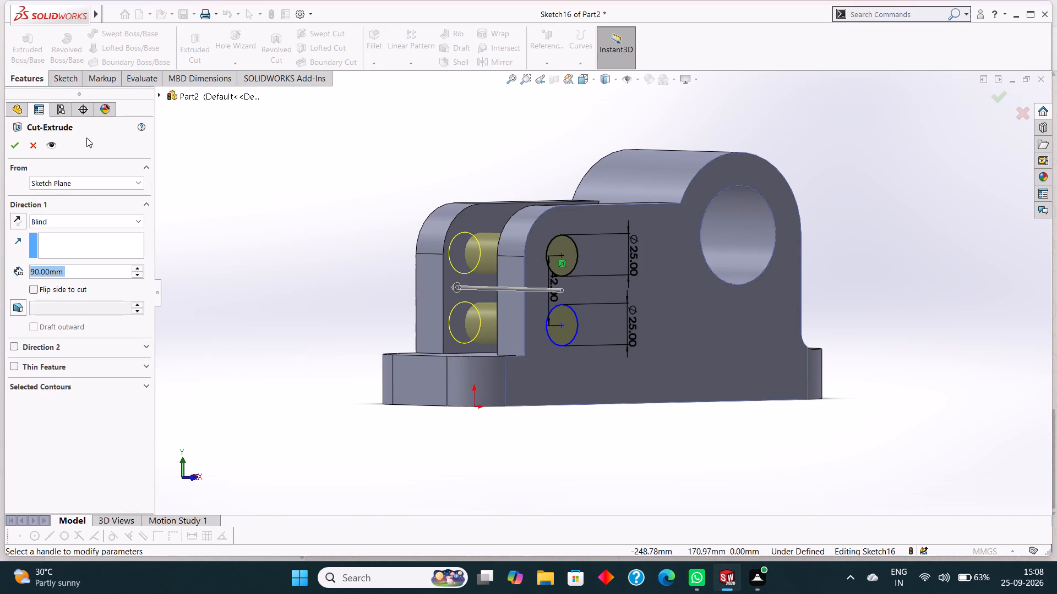
left_click(19, 217)
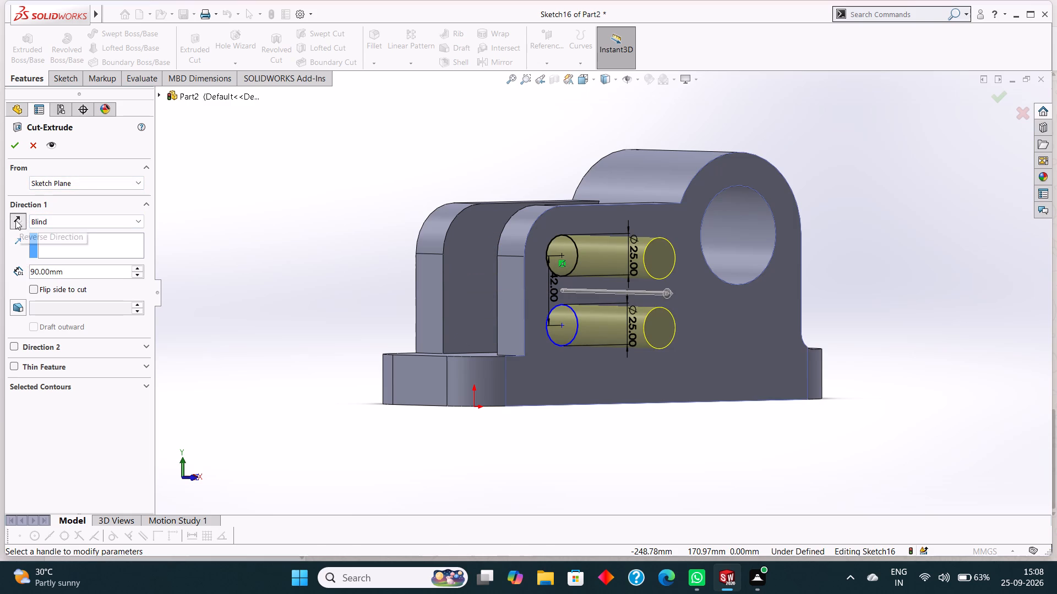
left_click(14, 220)
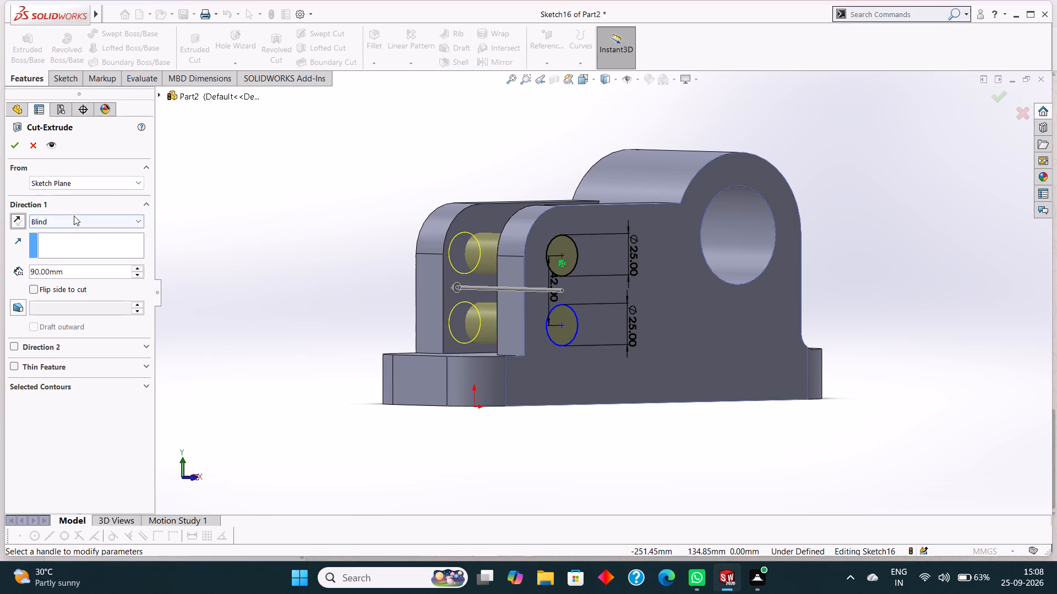
left_click(62, 221)
left_click(51, 244)
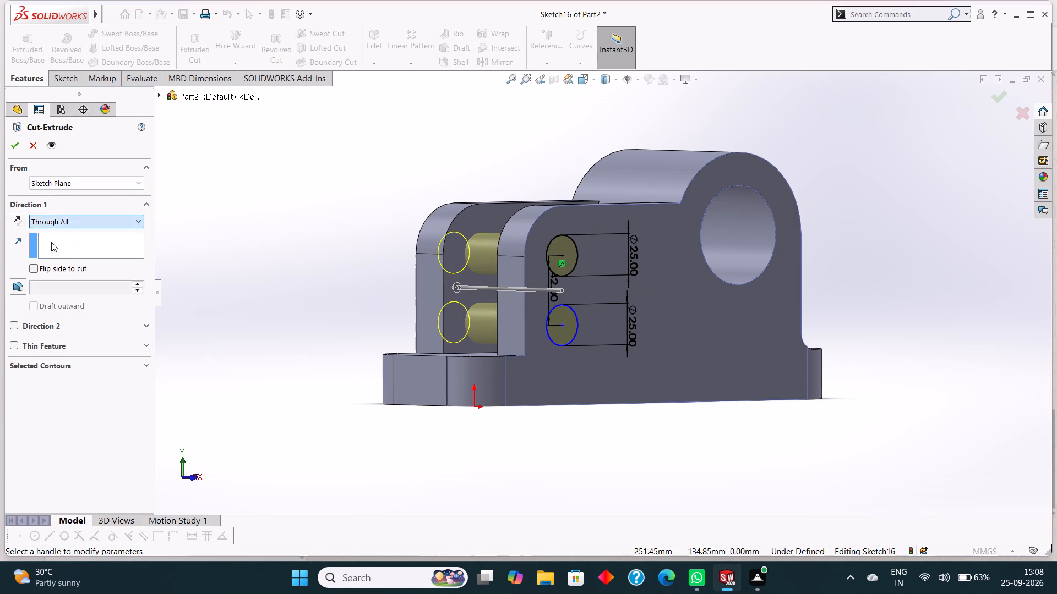
middle_click_drag(276, 211, 329, 241)
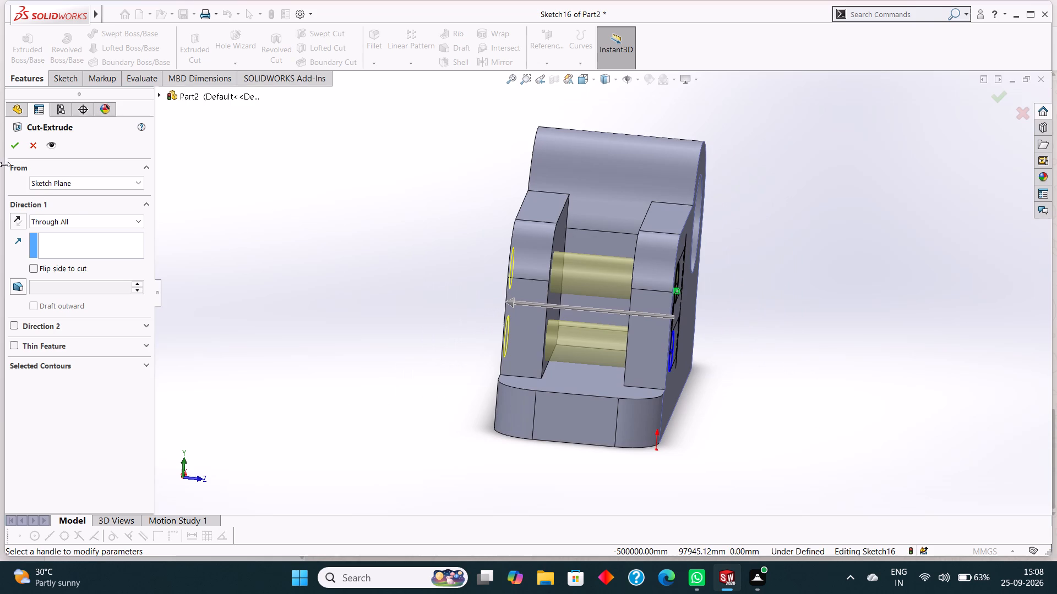
left_click(12, 146)
left_click(216, 207)
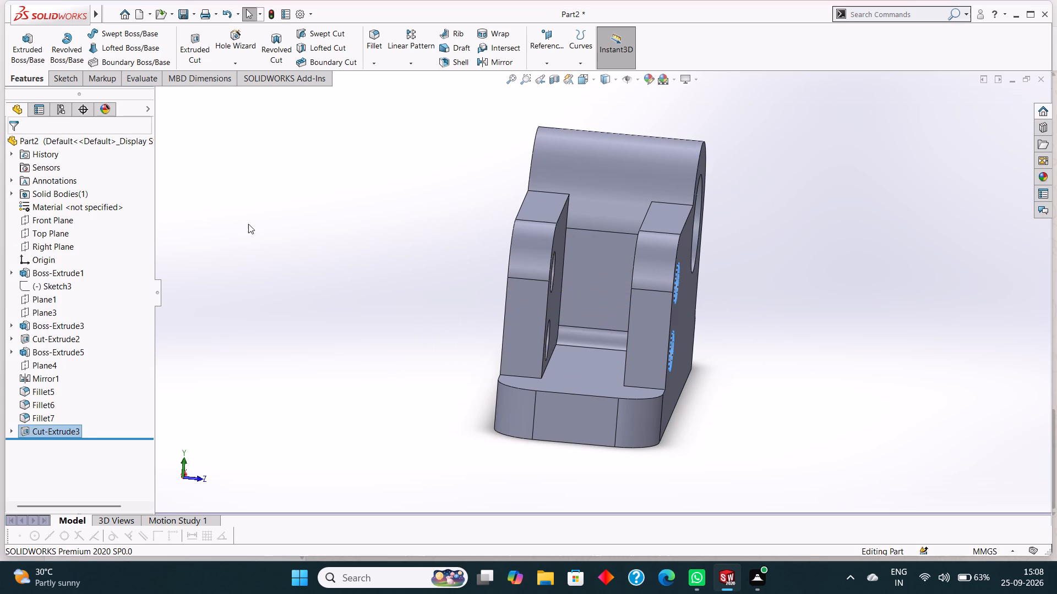
Examine the part from several sides, checking the two cross holes in both blocks.
middle_click_drag(252, 229, 185, 204)
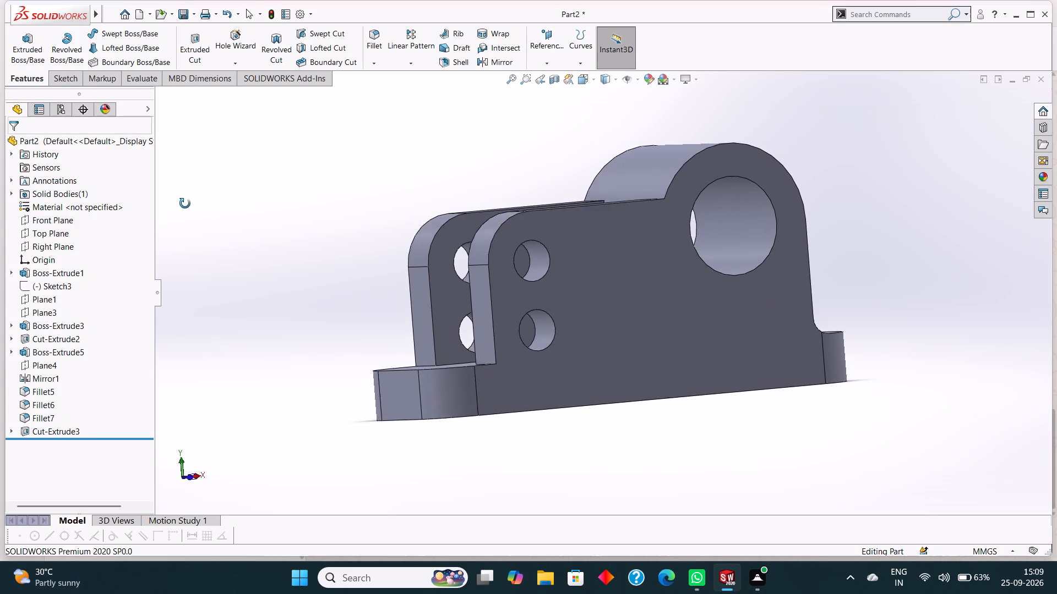
middle_click_drag(185, 204, 194, 235)
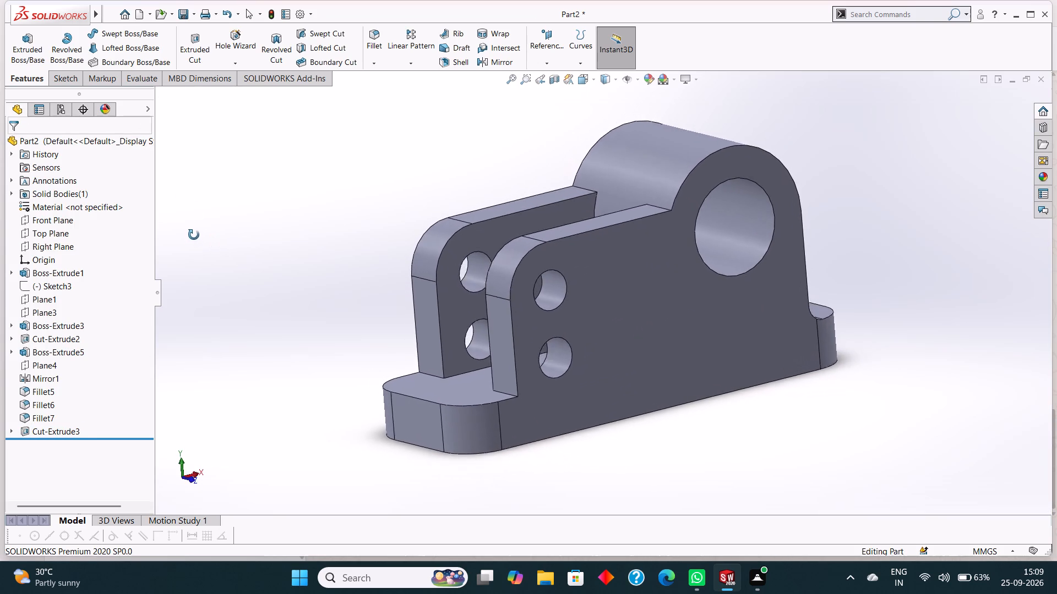
middle_click_drag(194, 235, 330, 228)
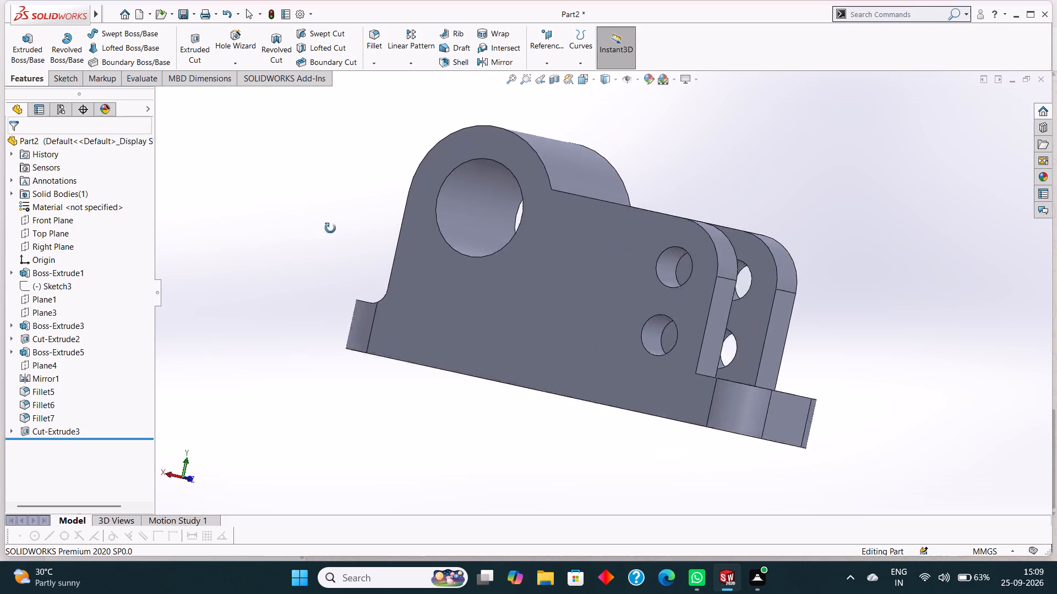
middle_click_drag(330, 228, 379, 244)
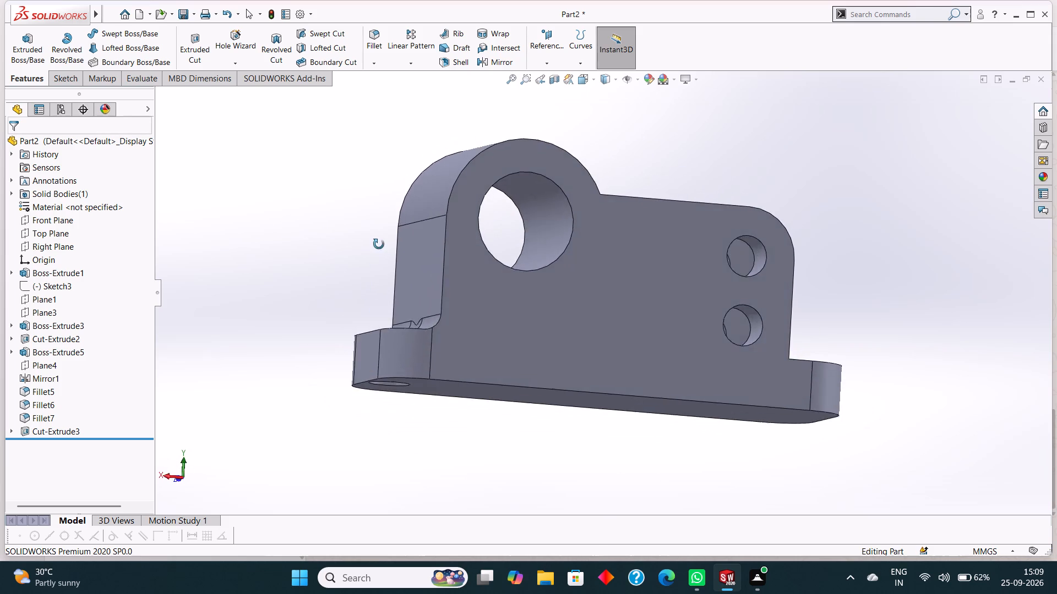
middle_click_drag(379, 244, 319, 256)
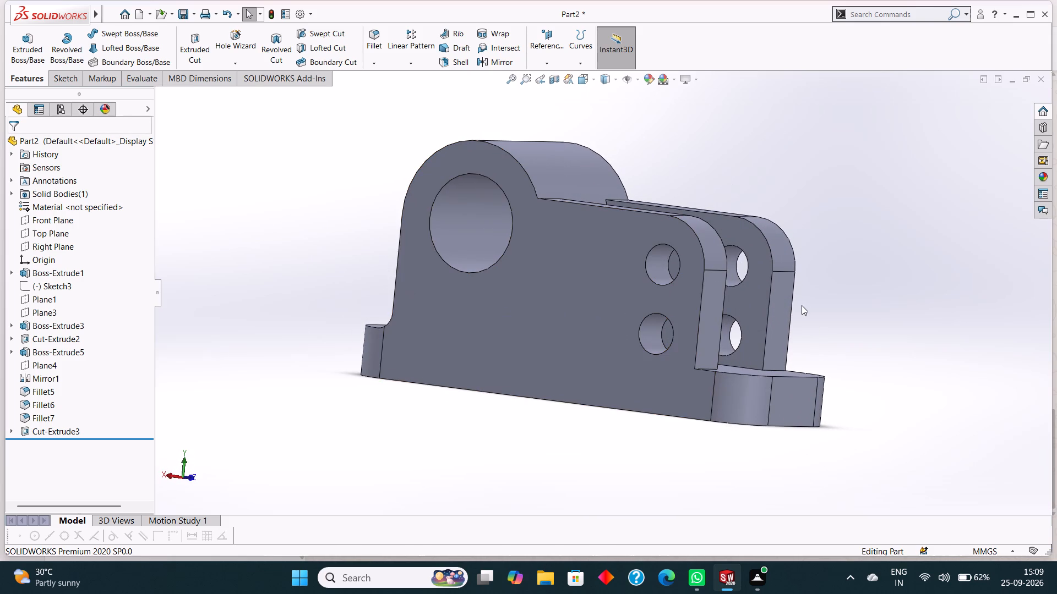
middle_click_drag(856, 296, 685, 323)
scroll(685, 323, "down", 1)
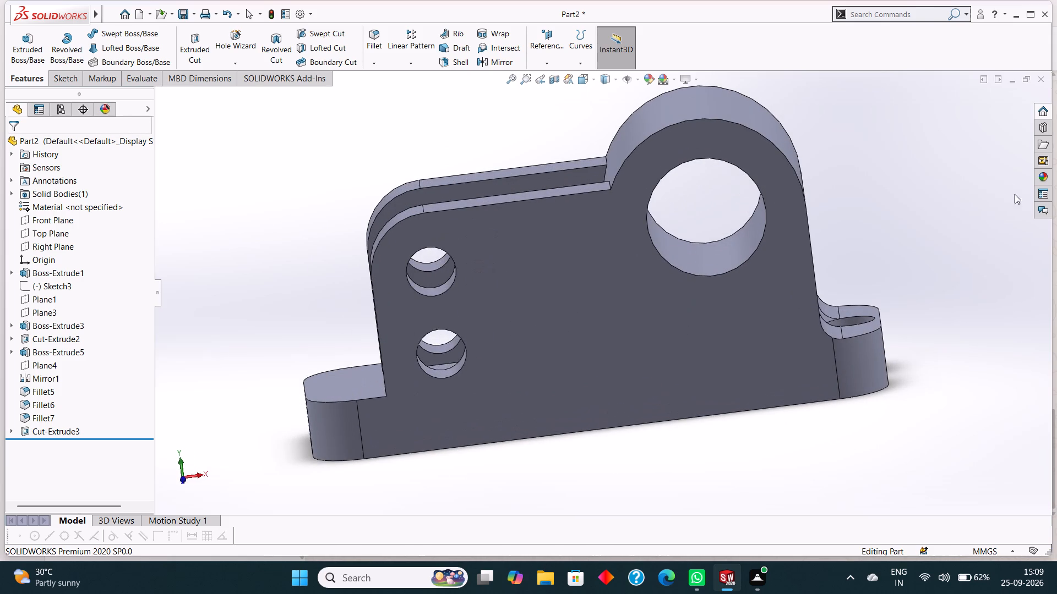
Apply the stainless steel knurled appearance from the Metal > Steel library to the whole part.
left_click(650, 76)
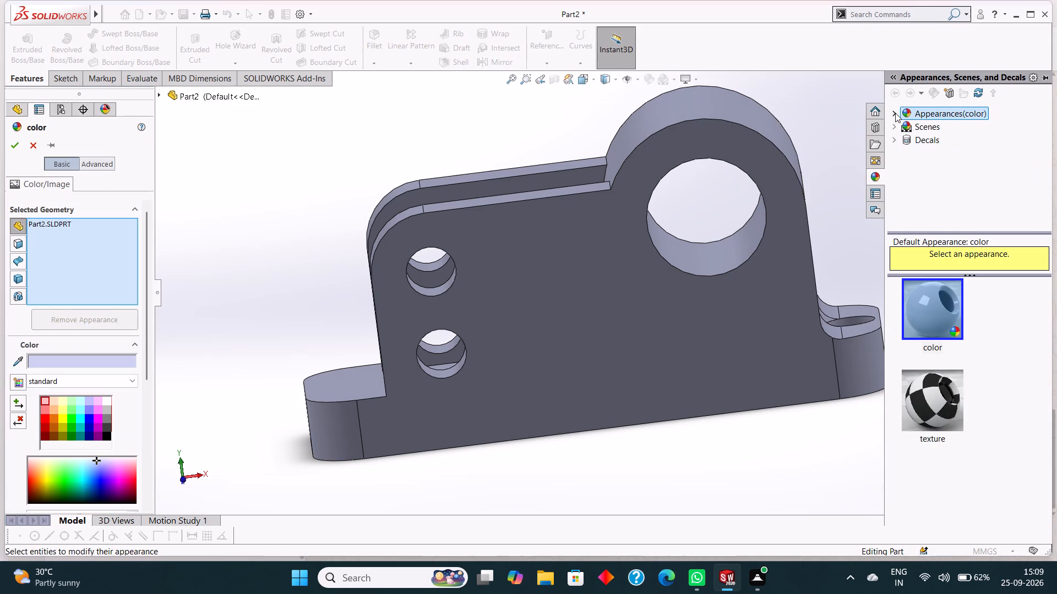
left_click(895, 113)
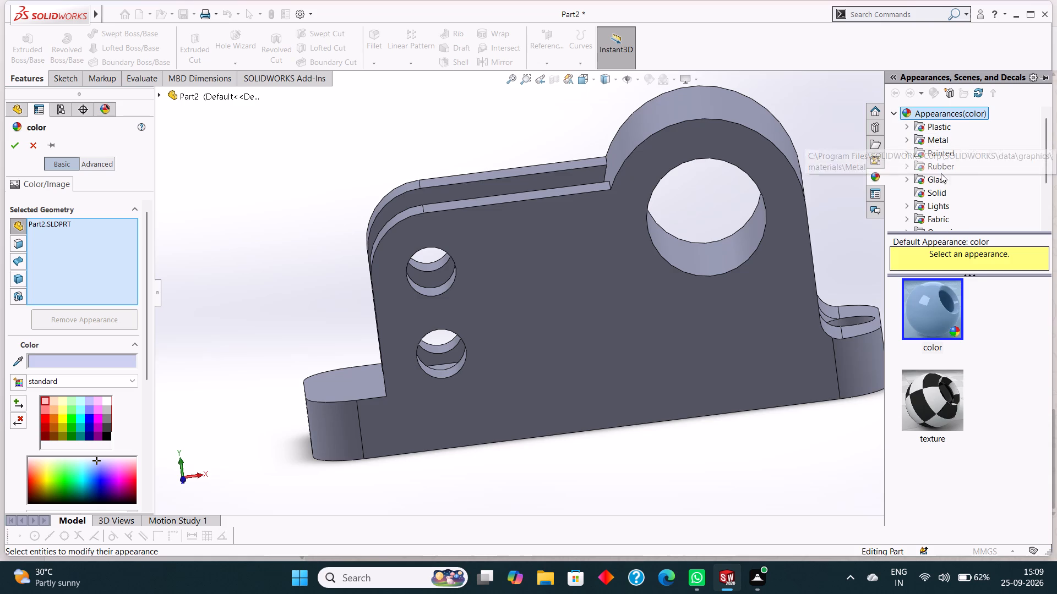
scroll(958, 189, "down", 2)
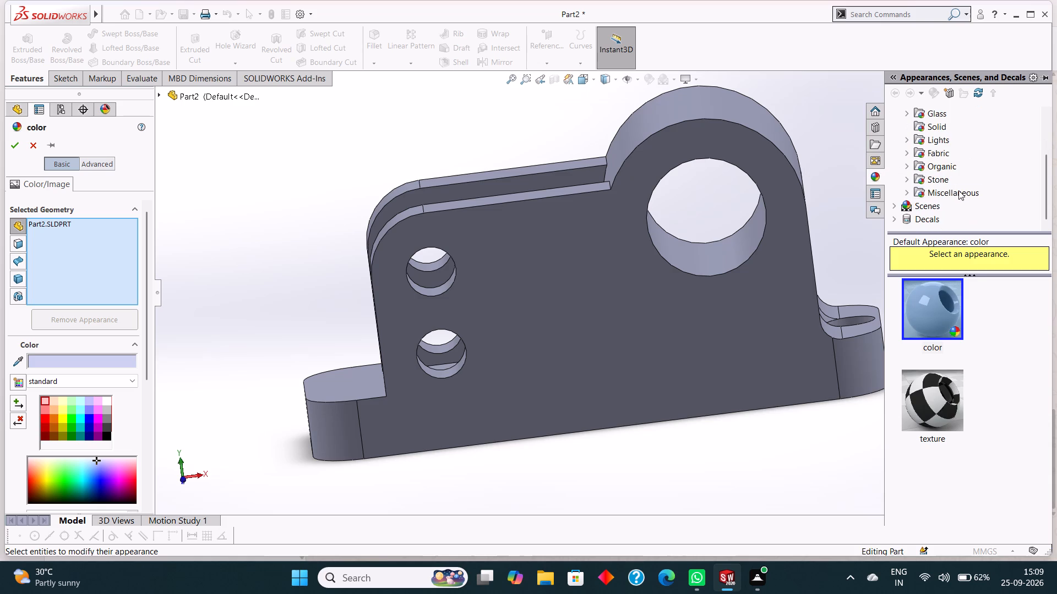
scroll(961, 173, "up", 2)
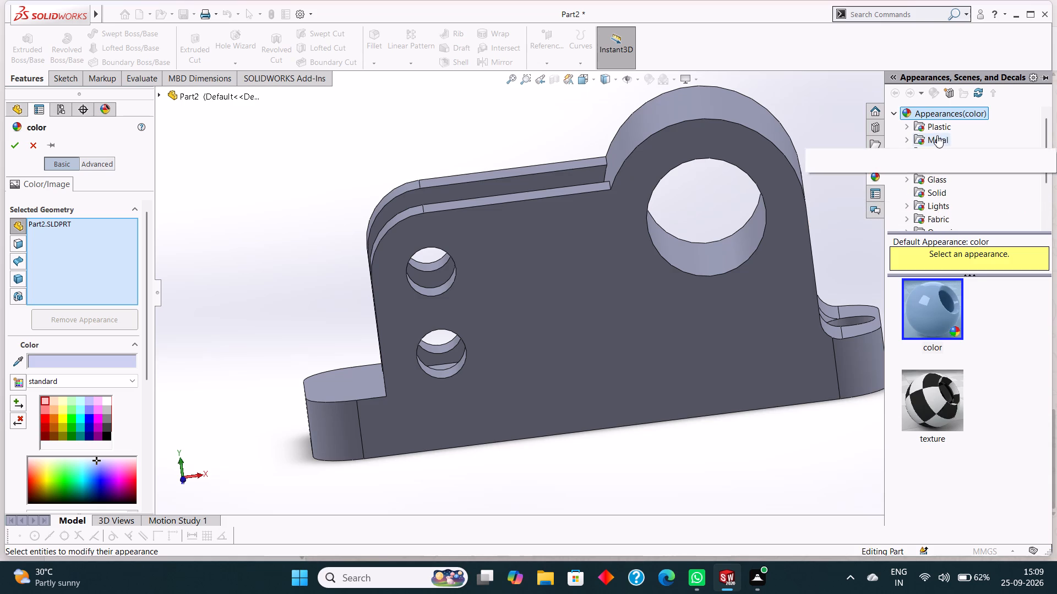
left_click(937, 135)
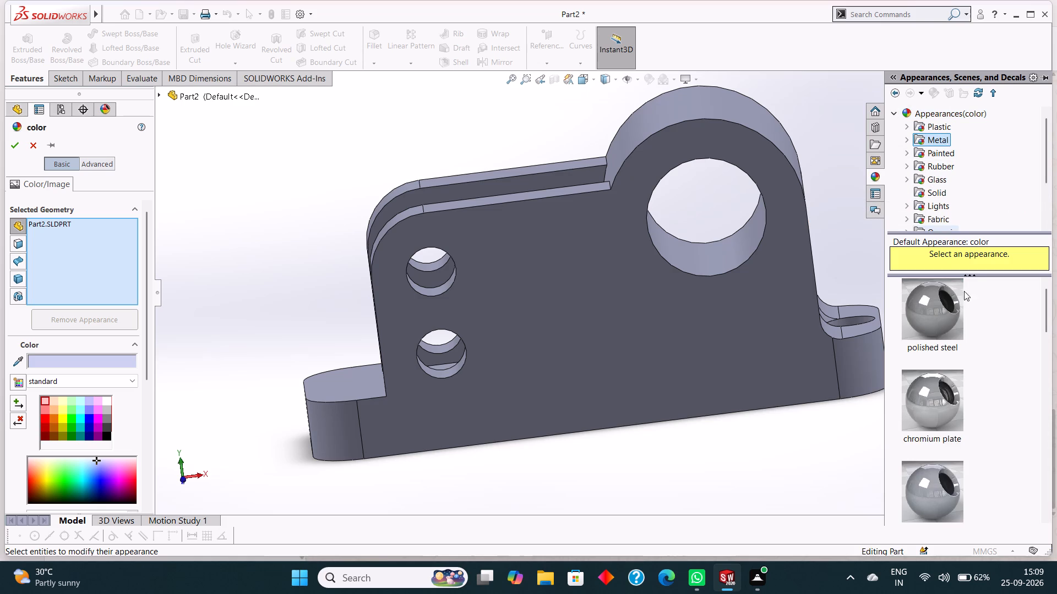
left_click(907, 140)
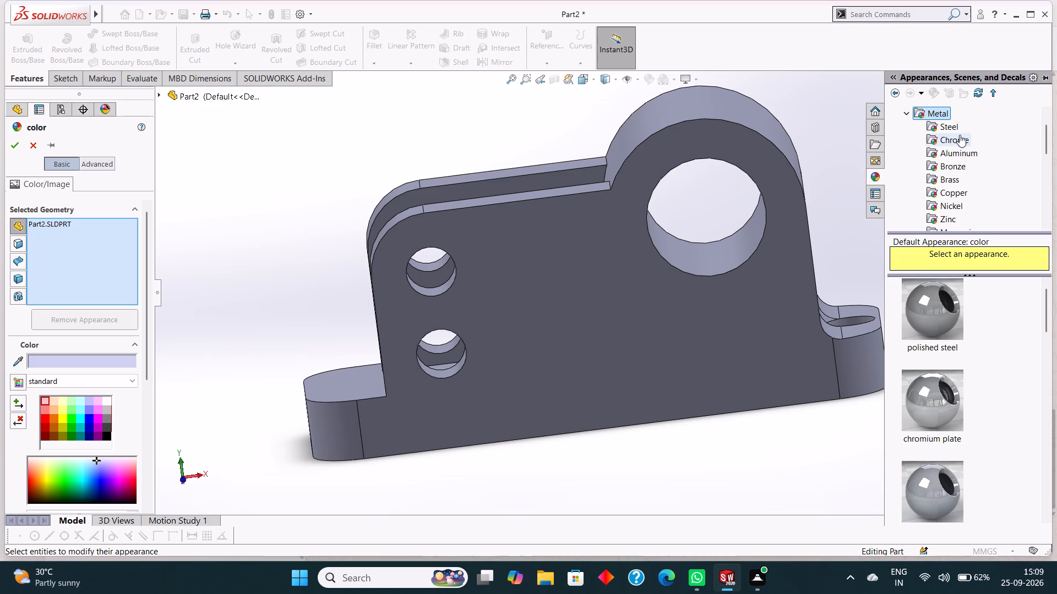
scroll(960, 156, "down", 3)
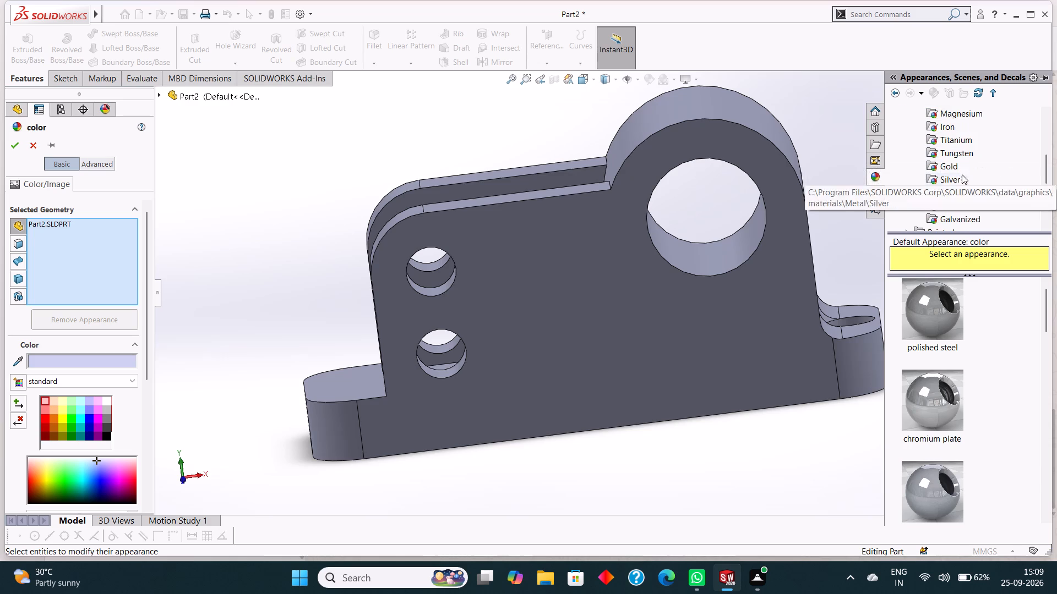
scroll(983, 201, "up", 2)
scroll(967, 146, "up", 1)
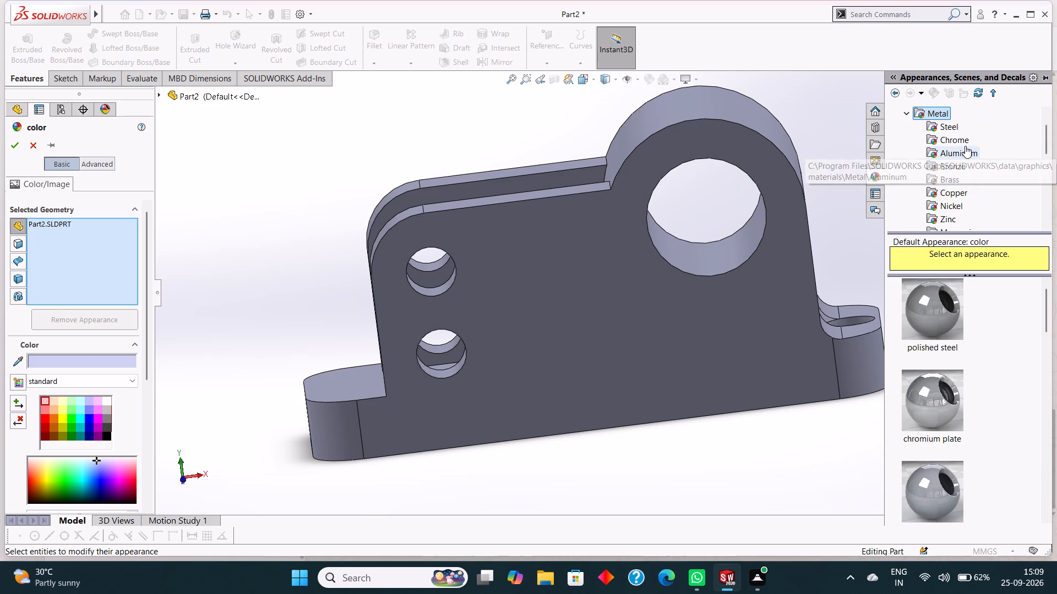
left_click(957, 126)
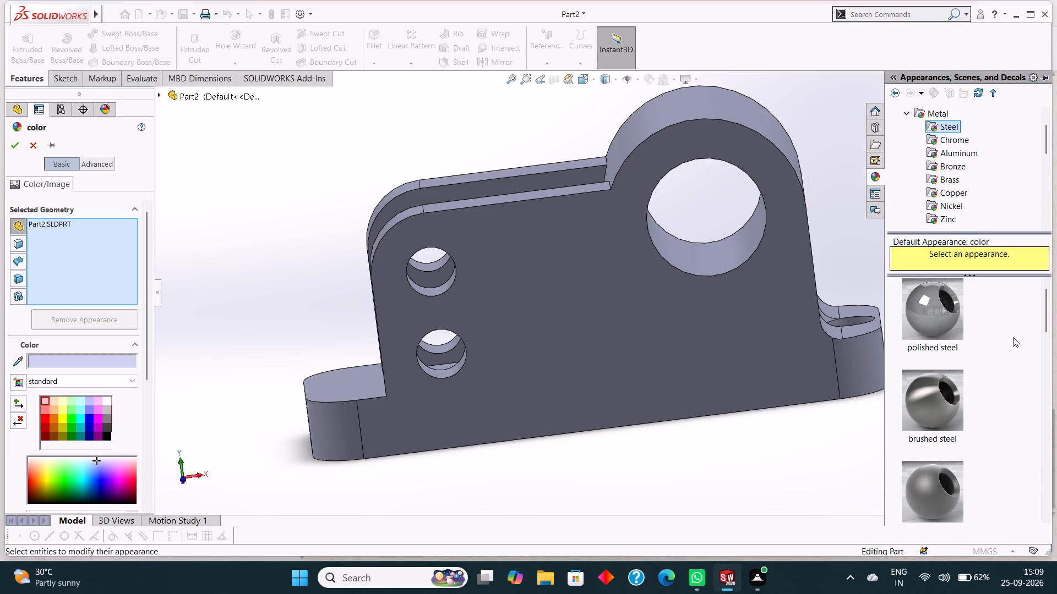
scroll(1002, 343, "down", 1)
scroll(1002, 343, "up", 1)
scroll(1002, 343, "down", 3)
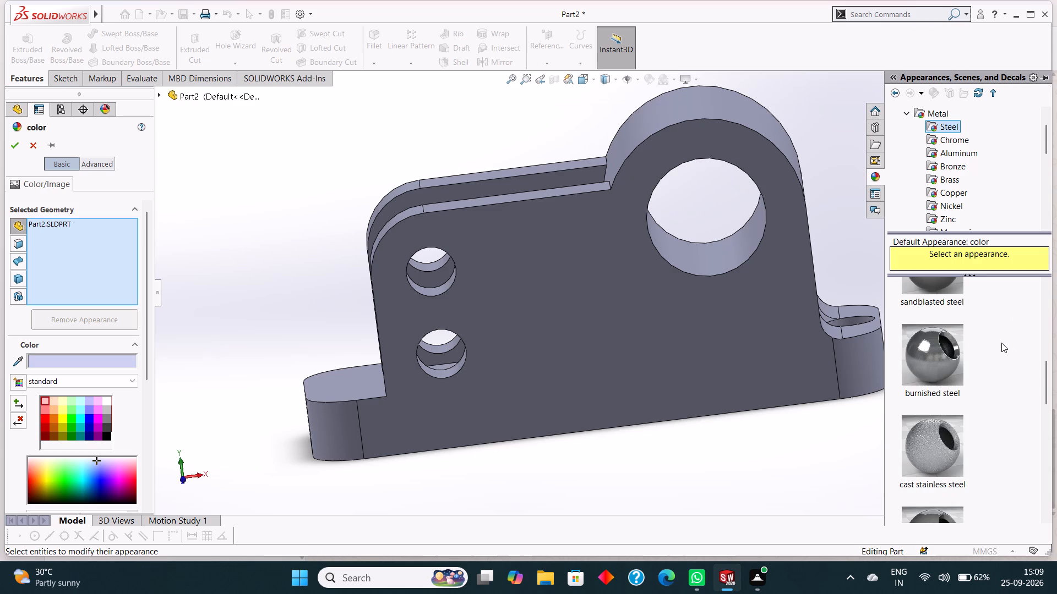
scroll(1001, 343, "down", 3)
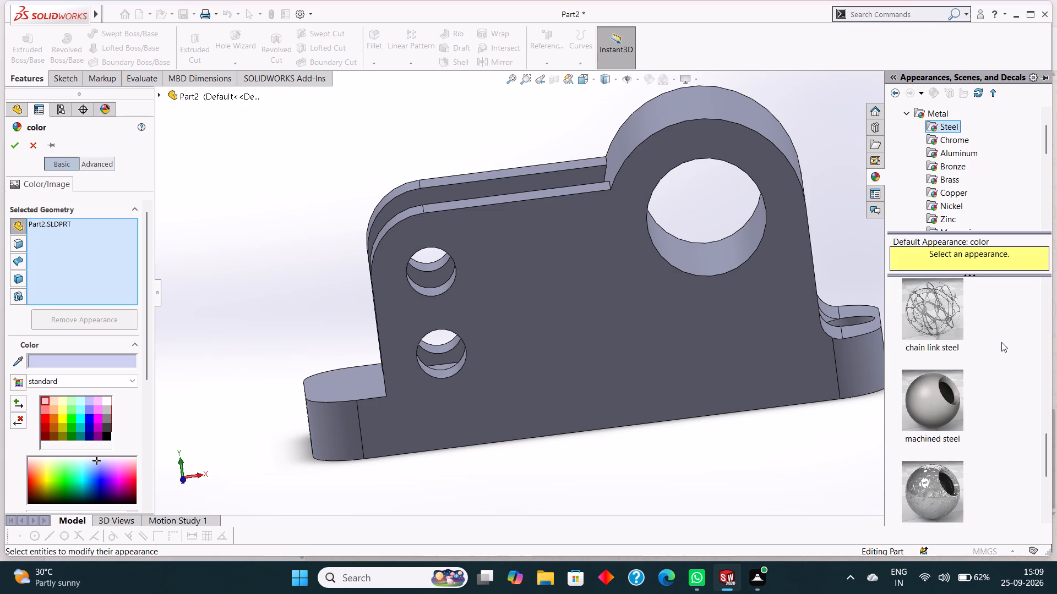
scroll(1004, 348, "down", 1)
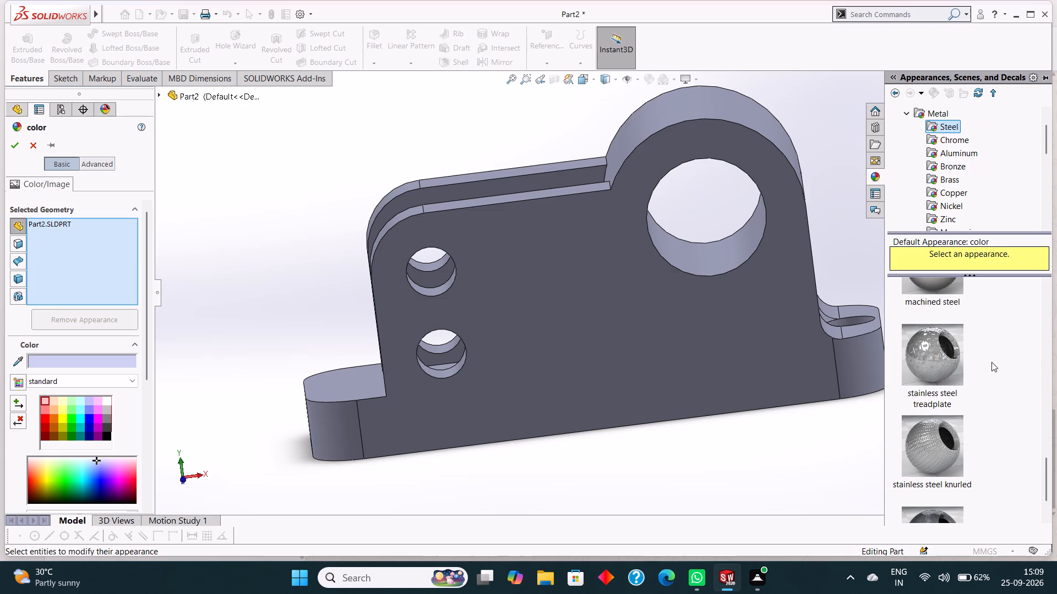
right_click_drag(936, 449, 889, 415)
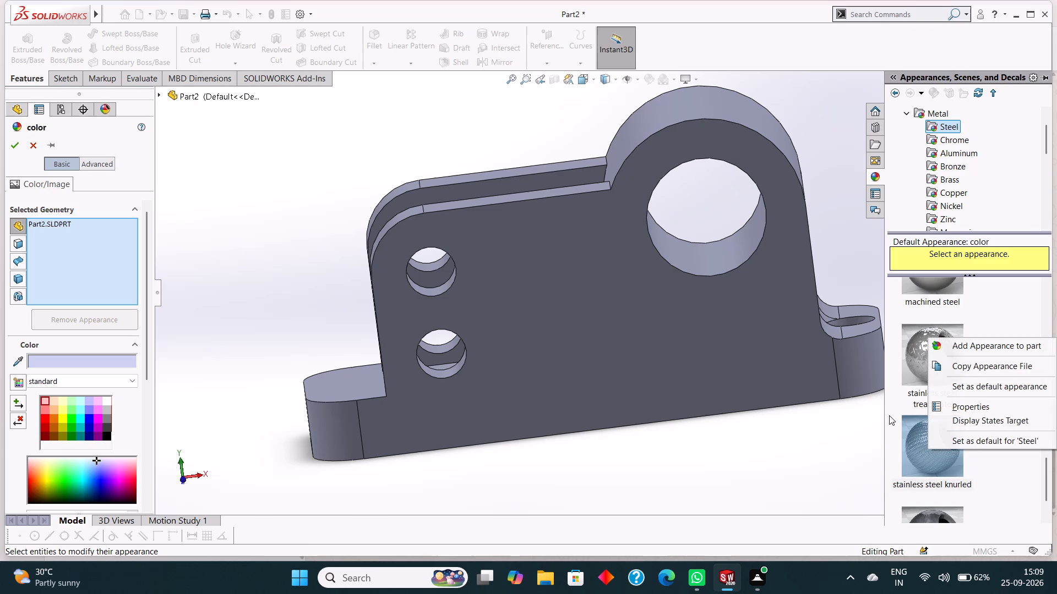
right_click_drag(889, 415, 885, 413)
left_click(918, 445)
left_click_drag(919, 445, 857, 419)
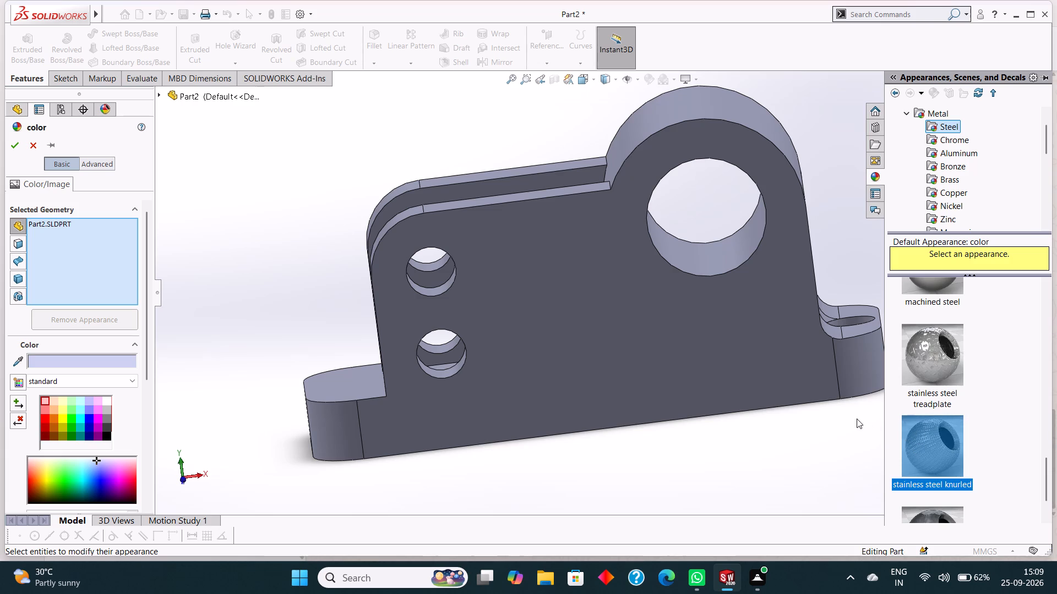
left_click_drag(857, 419, 688, 231)
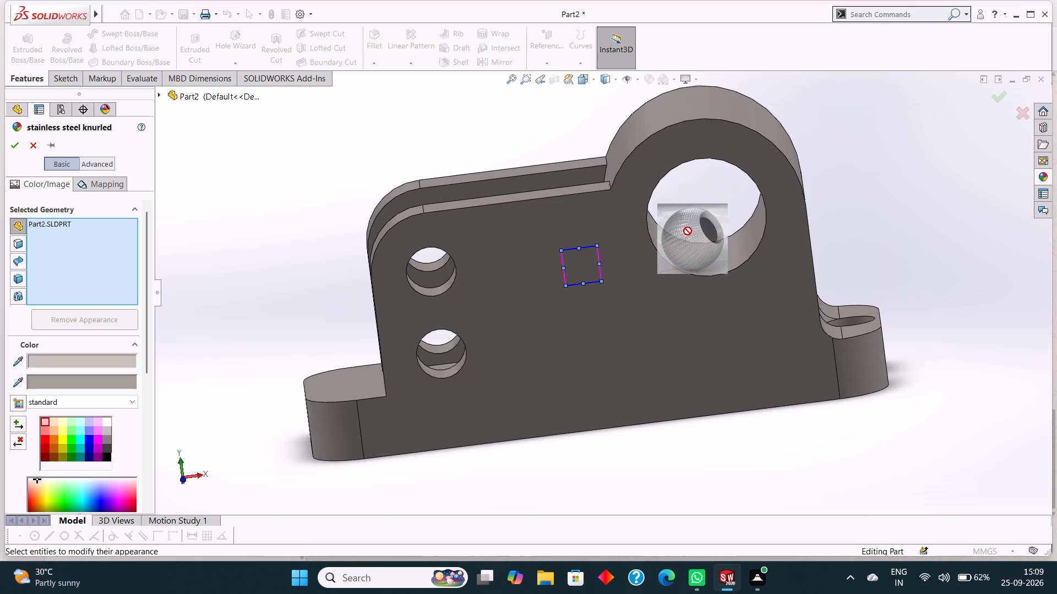
left_click_drag(688, 231, 683, 216)
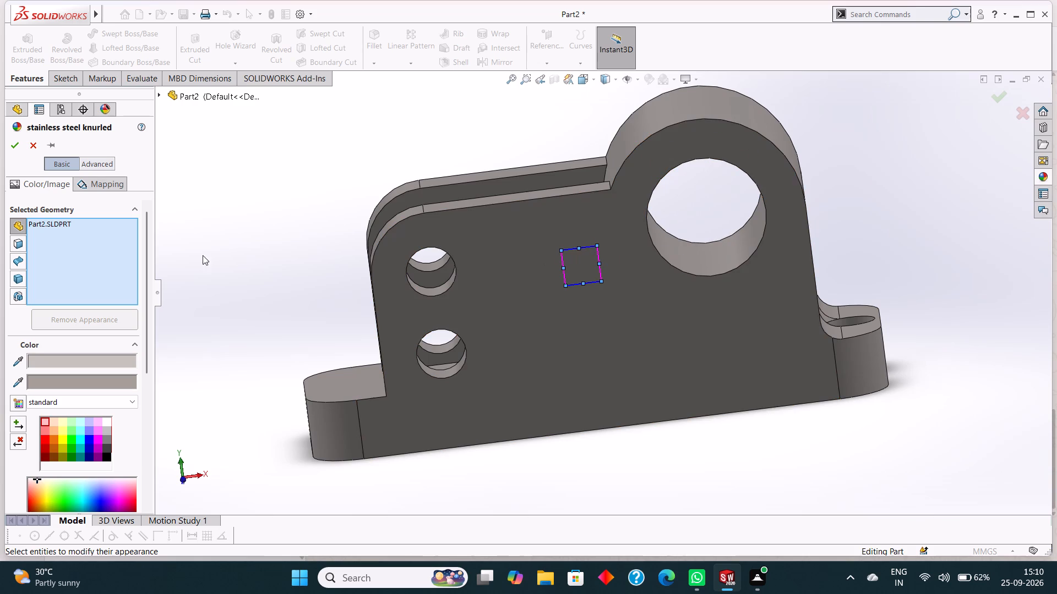
left_click(15, 148)
left_click(754, 468)
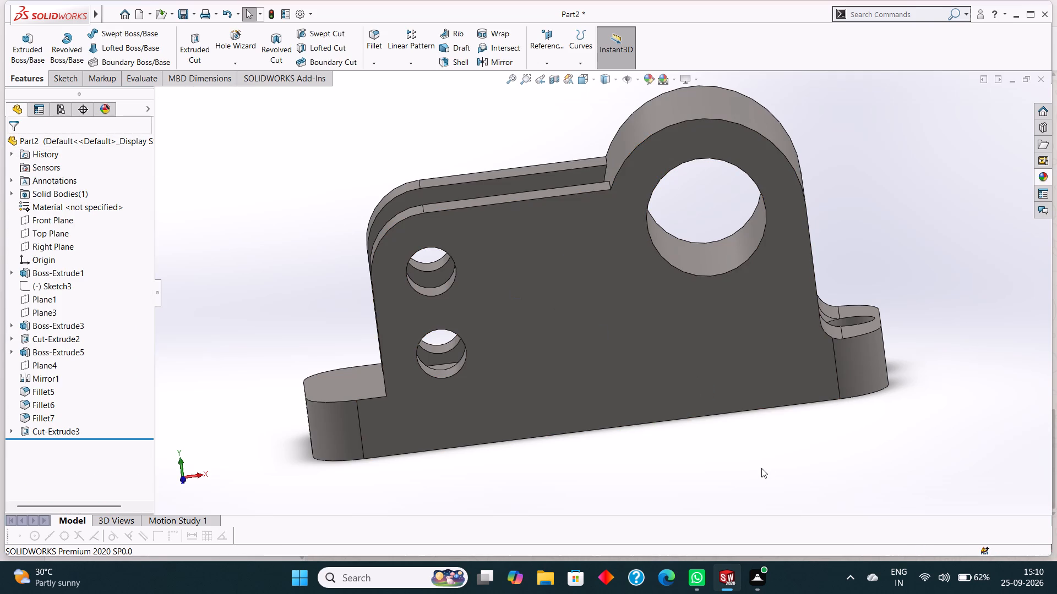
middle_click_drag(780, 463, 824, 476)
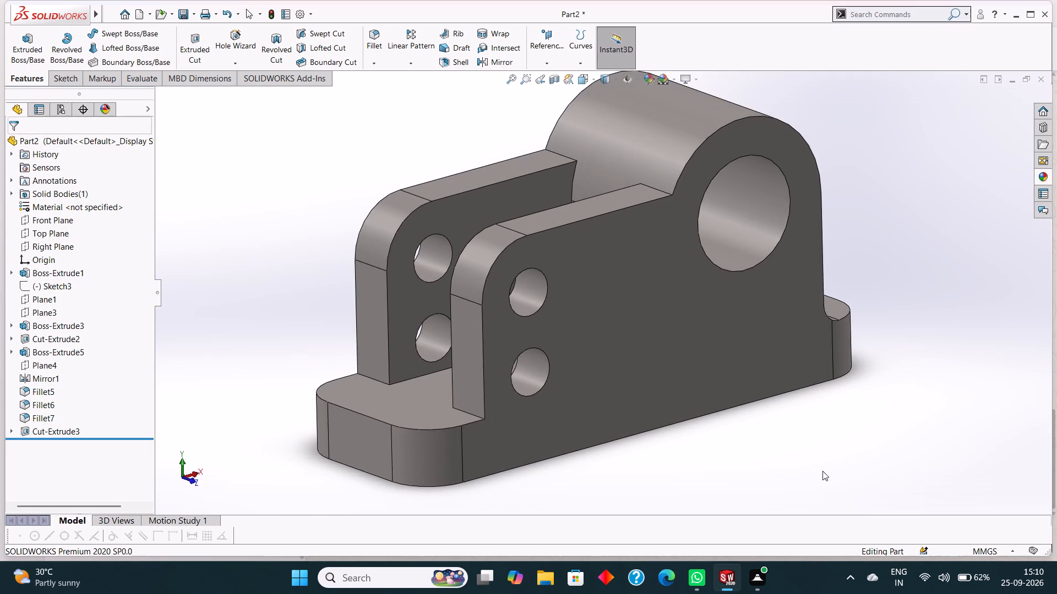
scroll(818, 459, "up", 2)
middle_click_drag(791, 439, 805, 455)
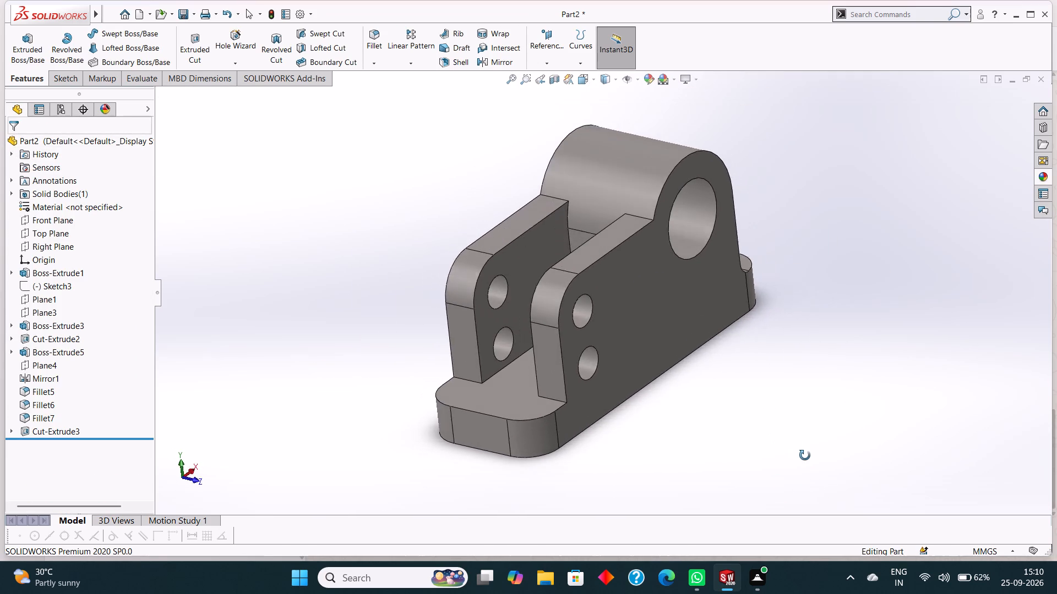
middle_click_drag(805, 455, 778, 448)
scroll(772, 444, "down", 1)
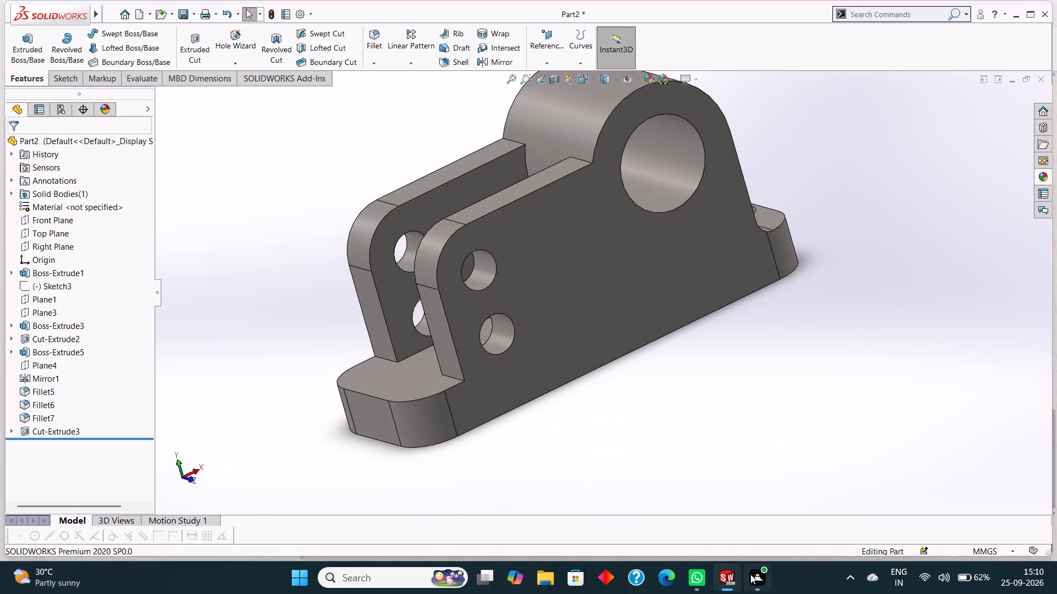
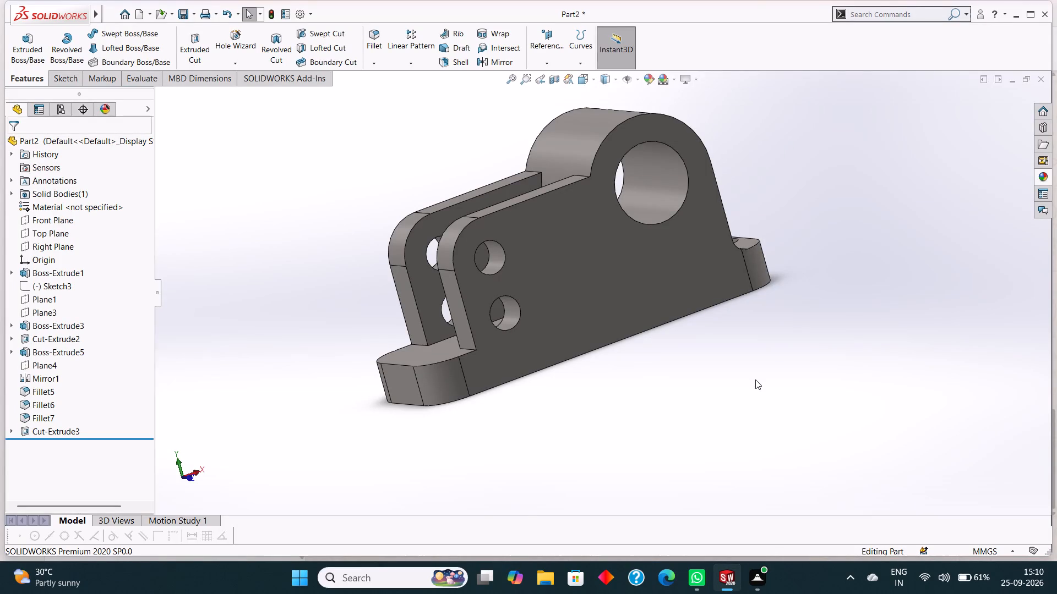
Save the part as "pillow block housing" in the tryfuji folder.
key("ctrl+s")
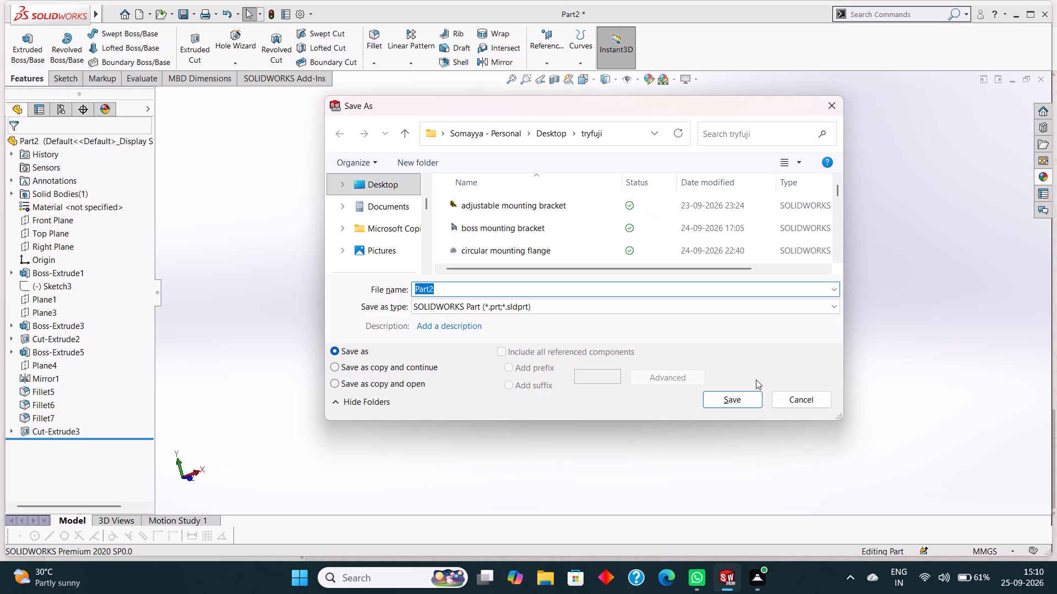
key("BackSpace")
key("p")
key("i")
type("llo")
key("w")
key("space")
type("blac")
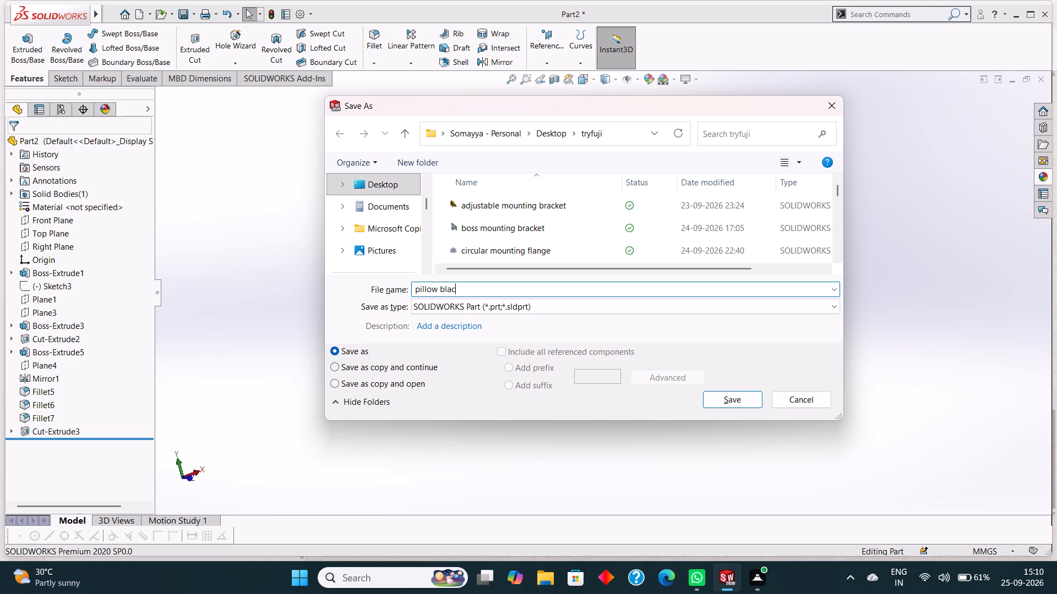
type("k h")
type("ousin")
key("g")
key("BackSpace")
key("BackSpace")
key("BackSpace")
key("BackSpace")
key("BackSpace")
key("BackSpace")
key("BackSpace")
key("BackSpace")
key("BackSpace")
key("BackSpace")
key("BackSpace")
type("ock")
key("space")
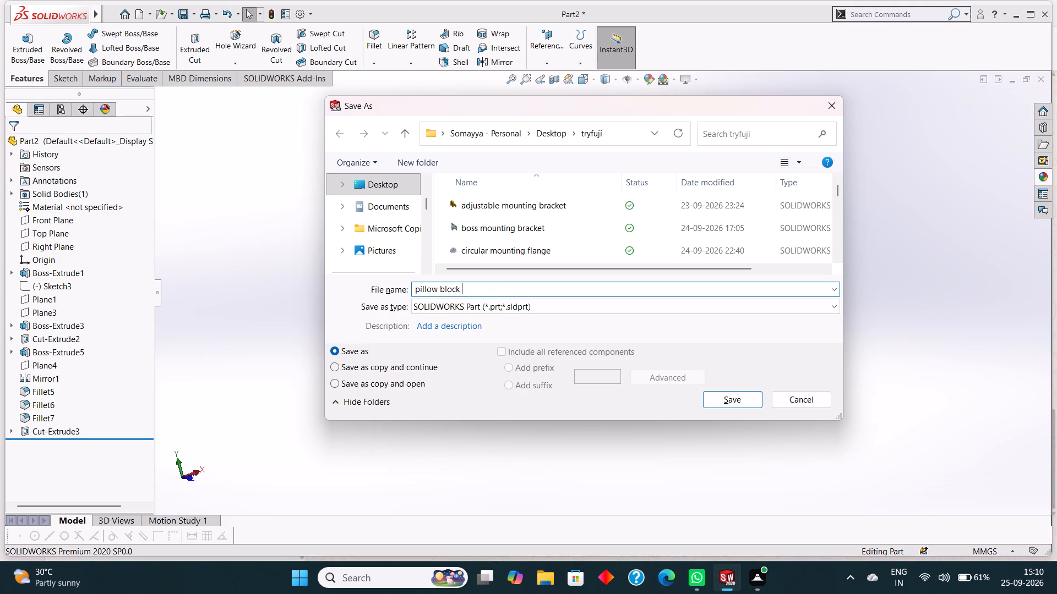
type("housing")
key("Return")
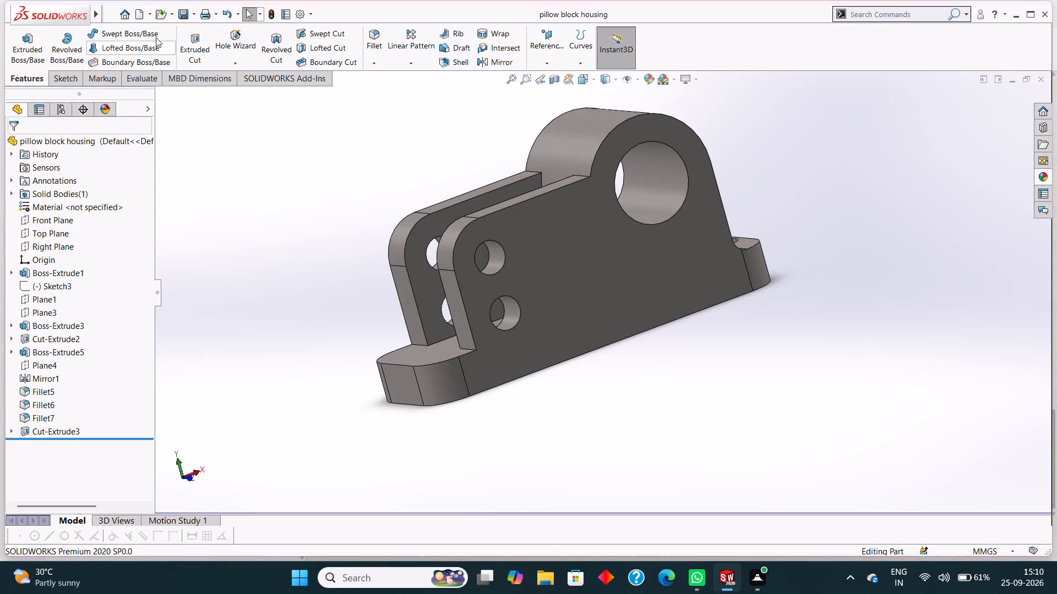
Save a PDF version of the part in the same folder, keeping the name "pillow block housing".
left_click(196, 15)
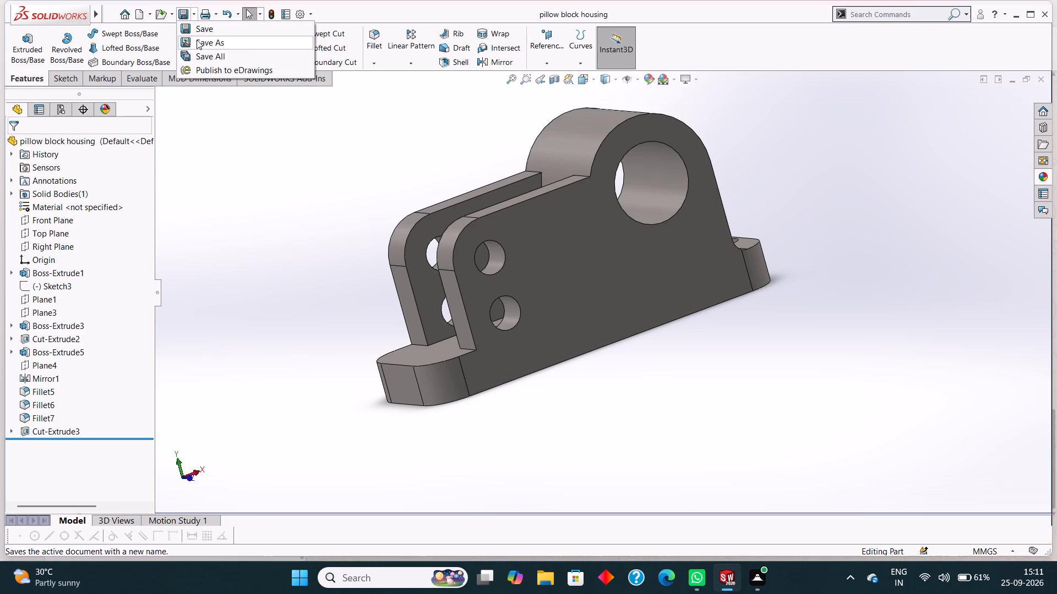
left_click(197, 43)
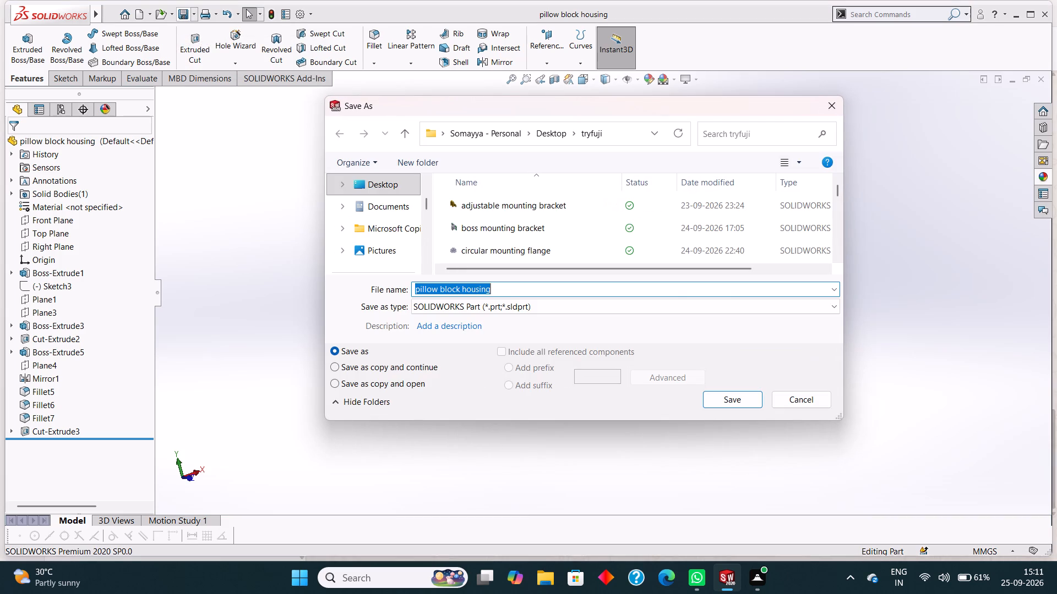
left_click(538, 304)
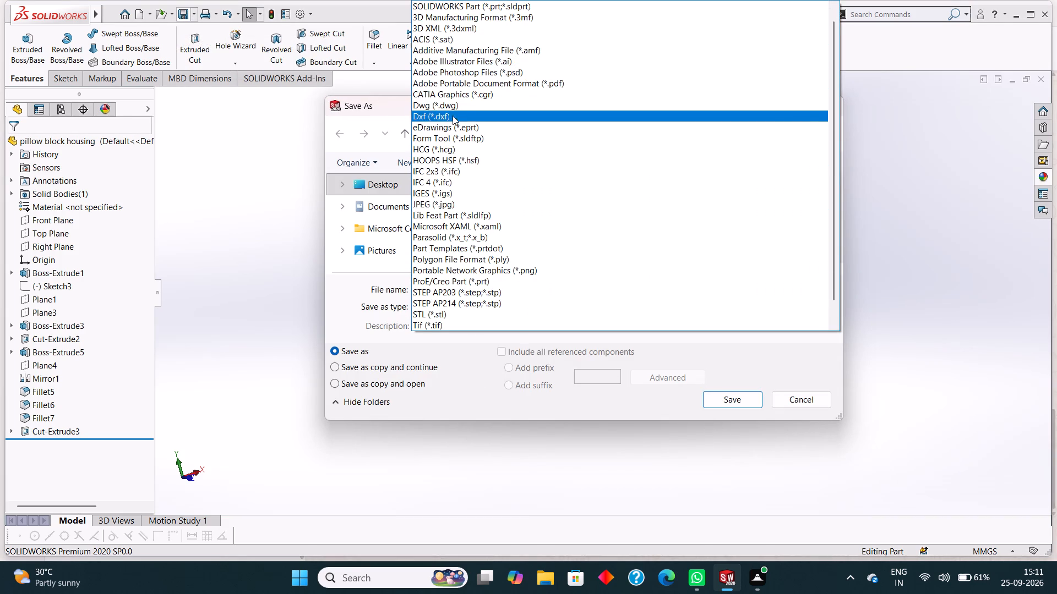
left_click(516, 81)
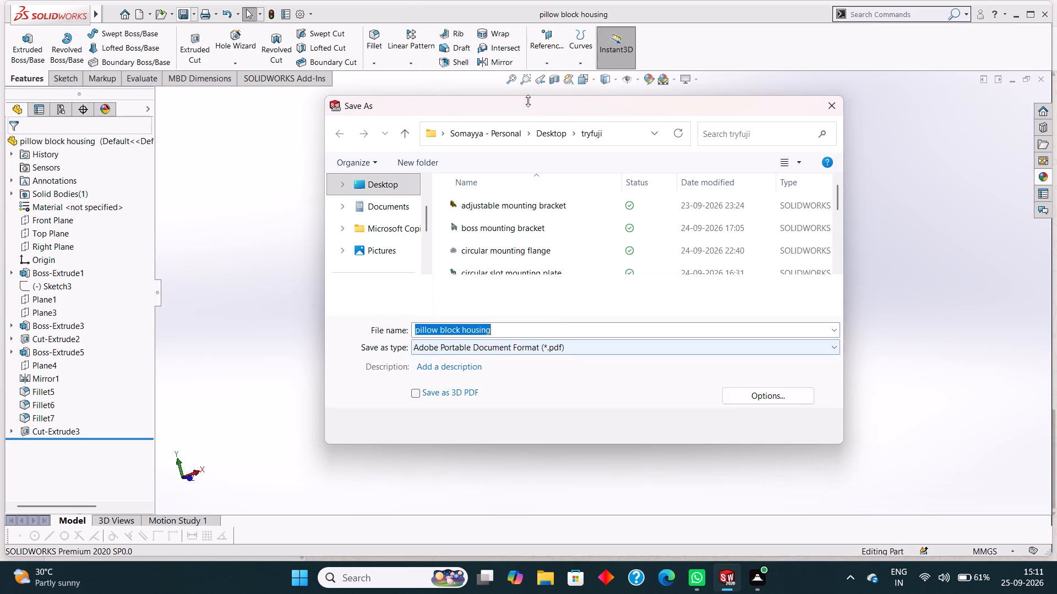
left_click(526, 323)
left_click(515, 331)
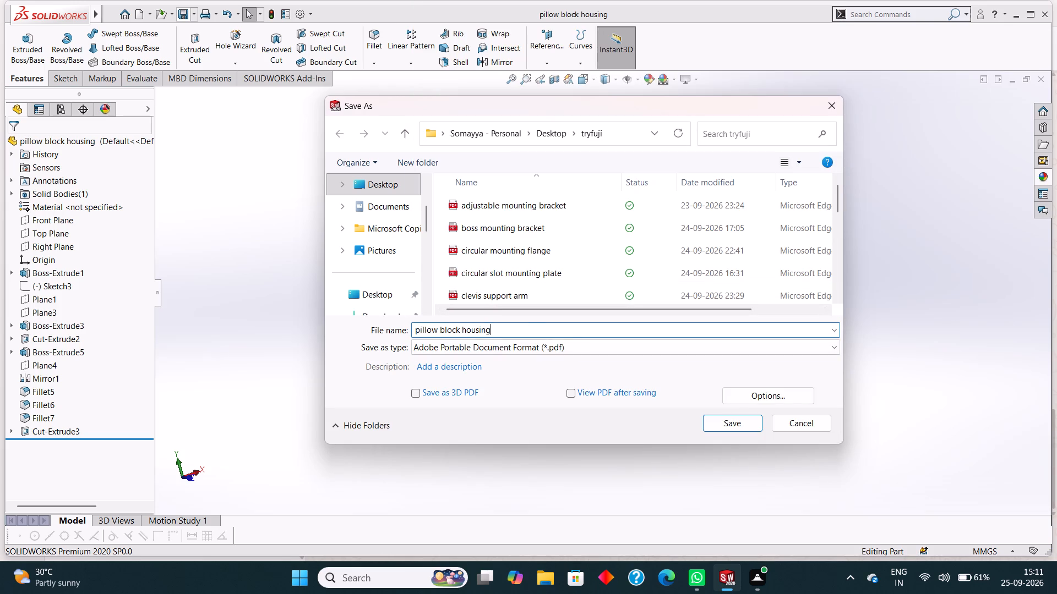
left_click(728, 424)
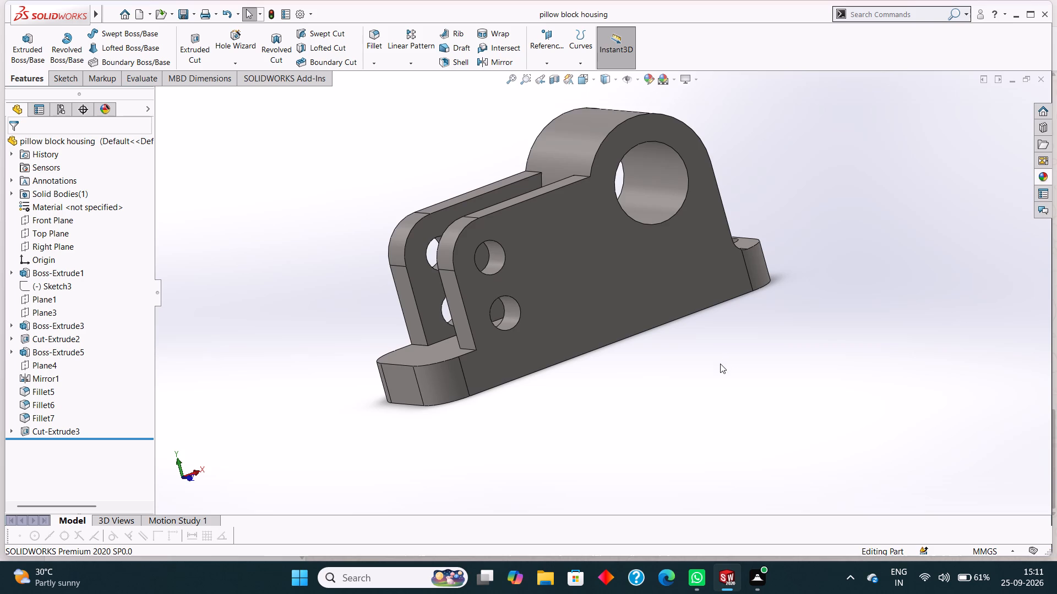
Examine the part from several angles, checking the upright blocks, their holes and both ends of the base.
middle_click_drag(744, 392, 814, 421)
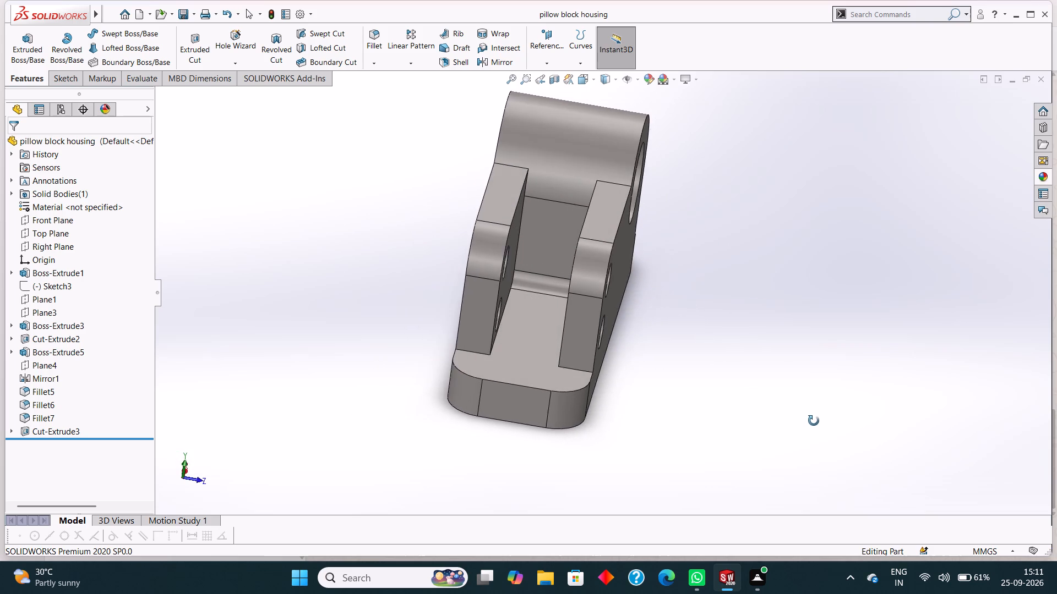
middle_click_drag(814, 421, 772, 405)
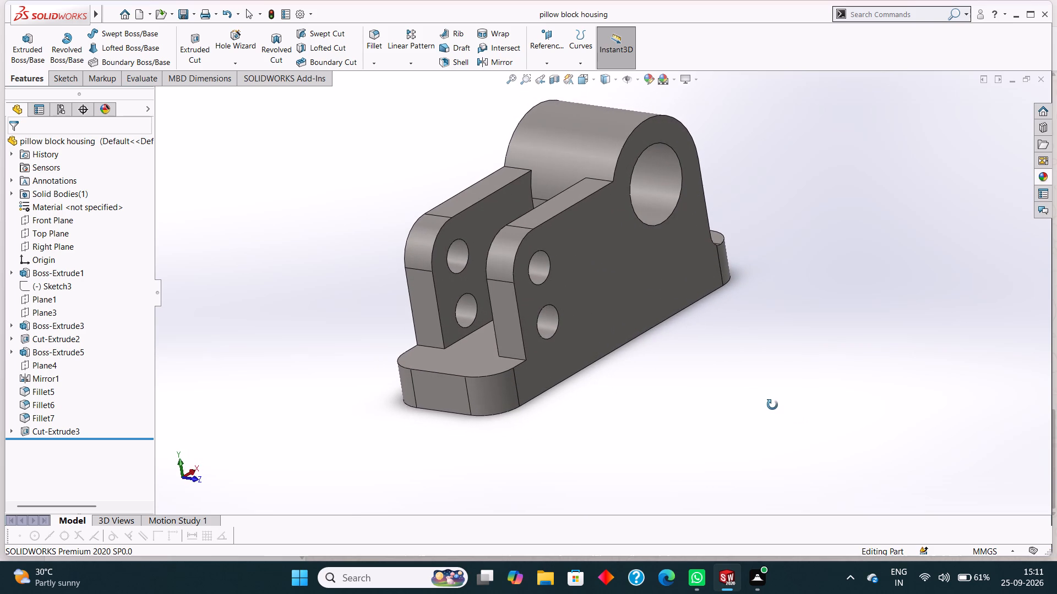
middle_click_drag(772, 405, 773, 403)
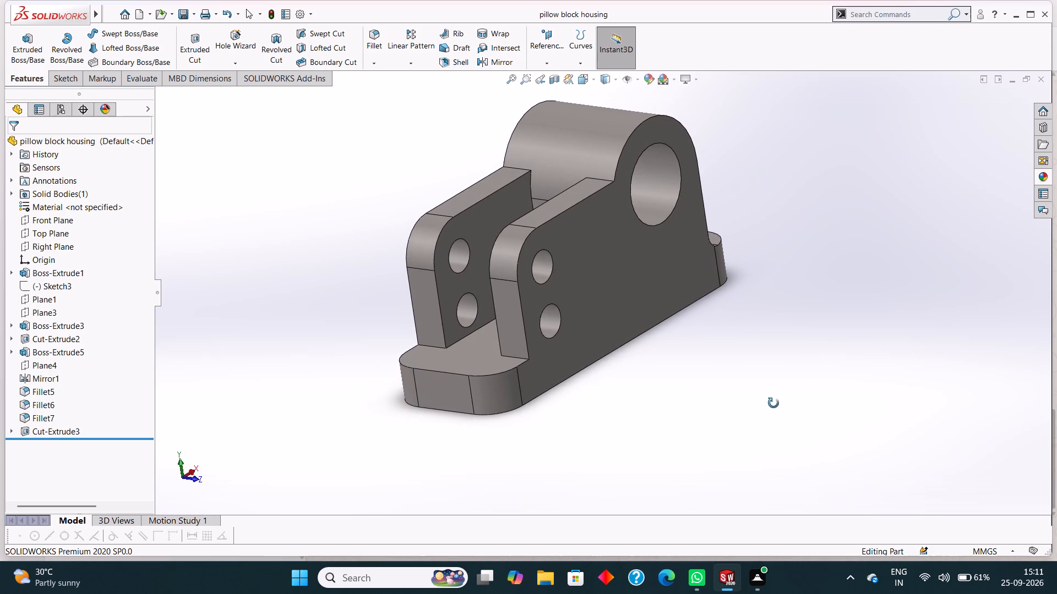
middle_click_drag(773, 403, 762, 409)
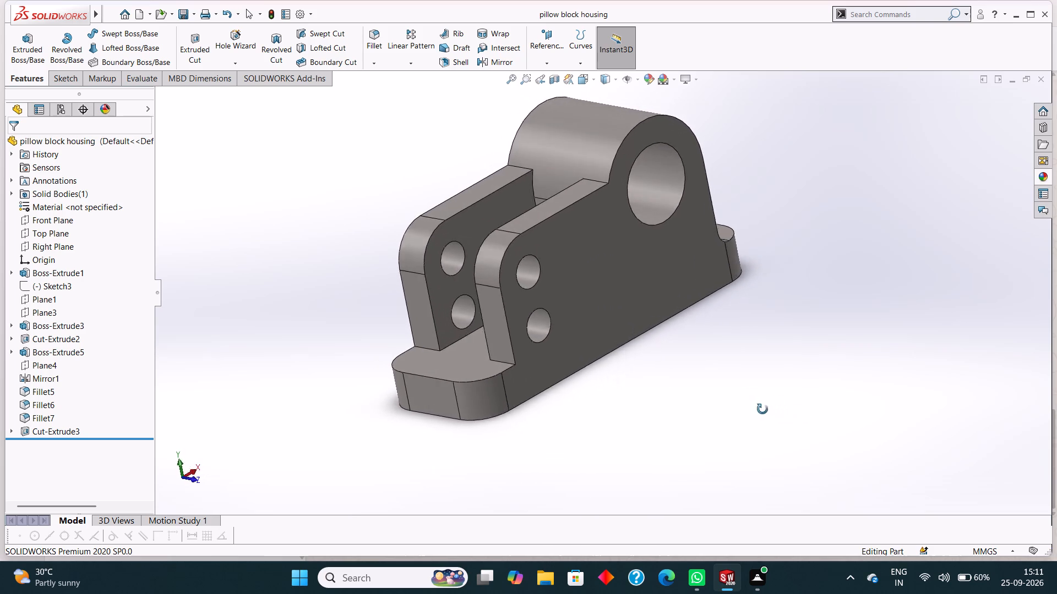
middle_click_drag(762, 409, 743, 387)
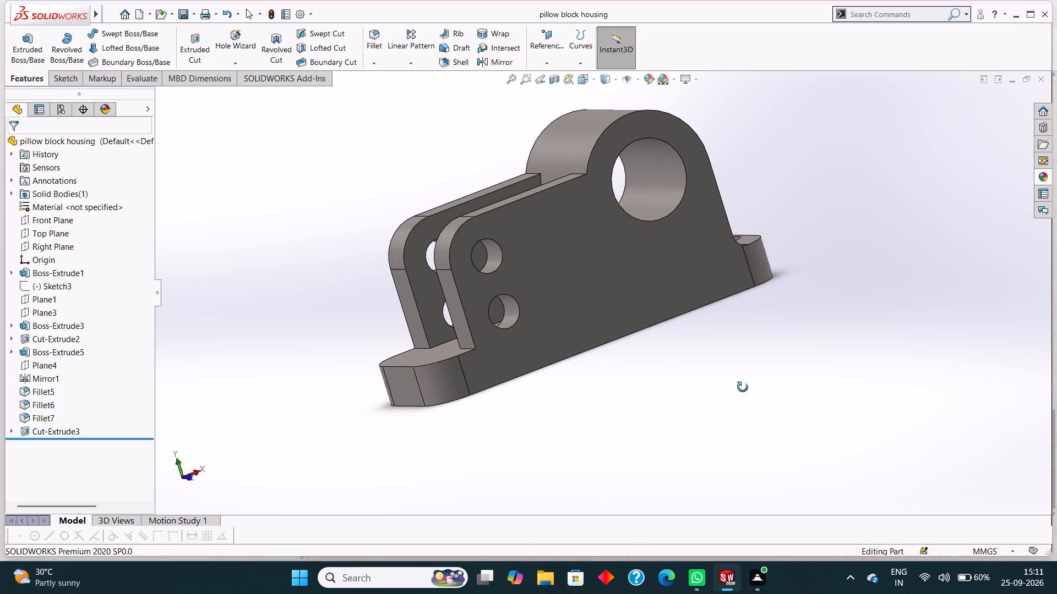
middle_click_drag(743, 387, 750, 398)
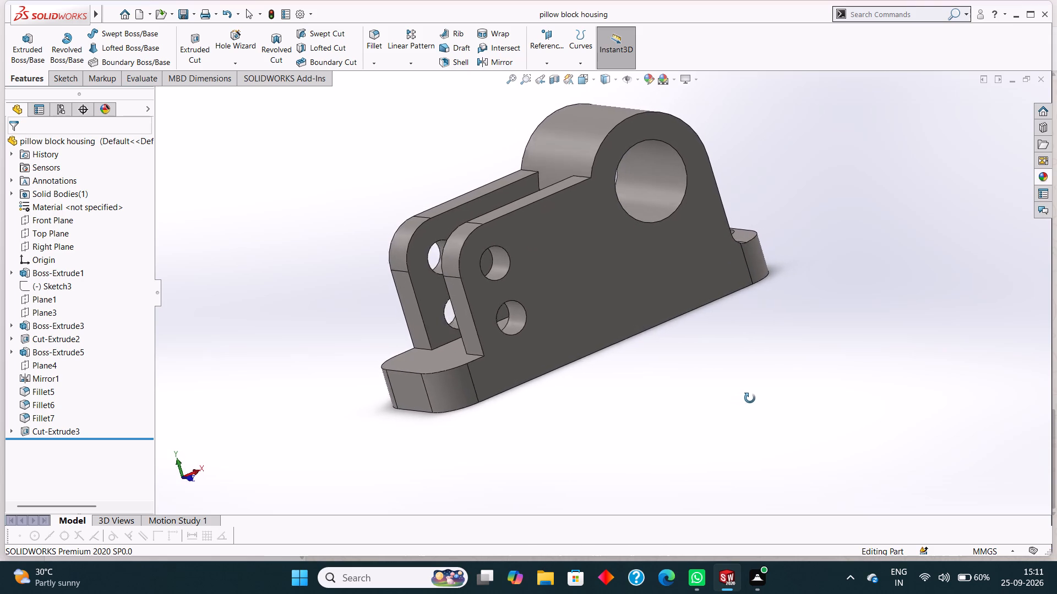
middle_click_drag(750, 398, 792, 407)
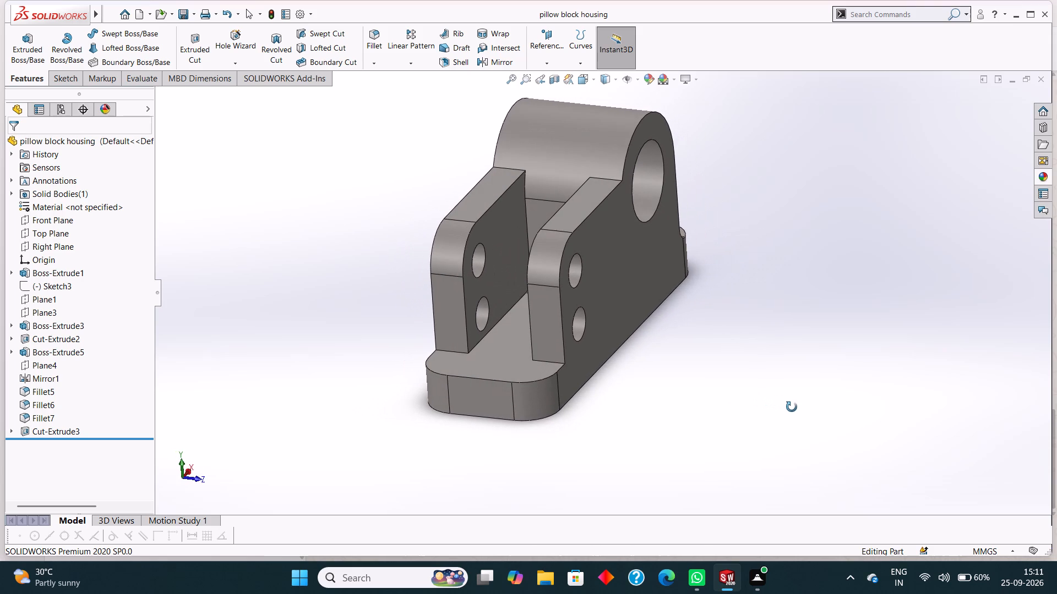
middle_click_drag(792, 407, 796, 410)
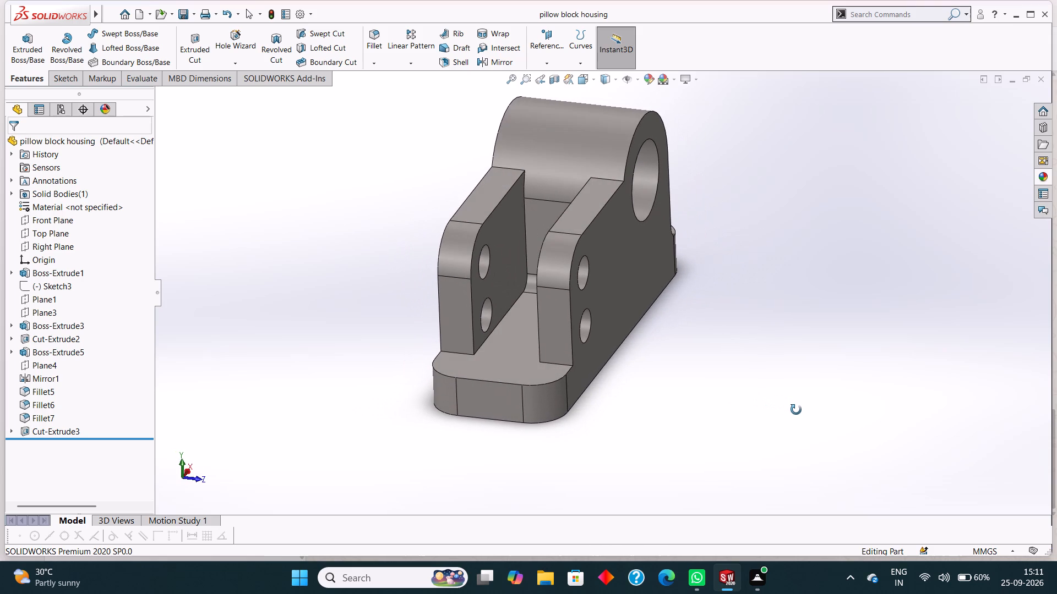
middle_click_drag(796, 410, 738, 432)
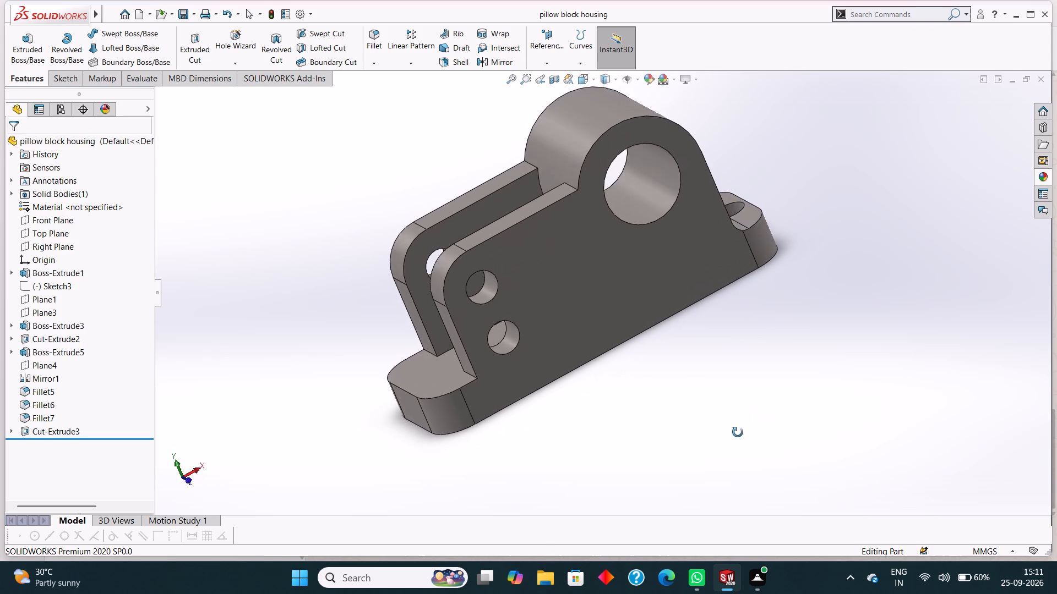
middle_click_drag(738, 432, 734, 449)
Sketch a 12.5 mm radius circle on the base's top face at the undrilled end, centred 25 mm from the end and 50 mm from the side.
left_click(429, 372)
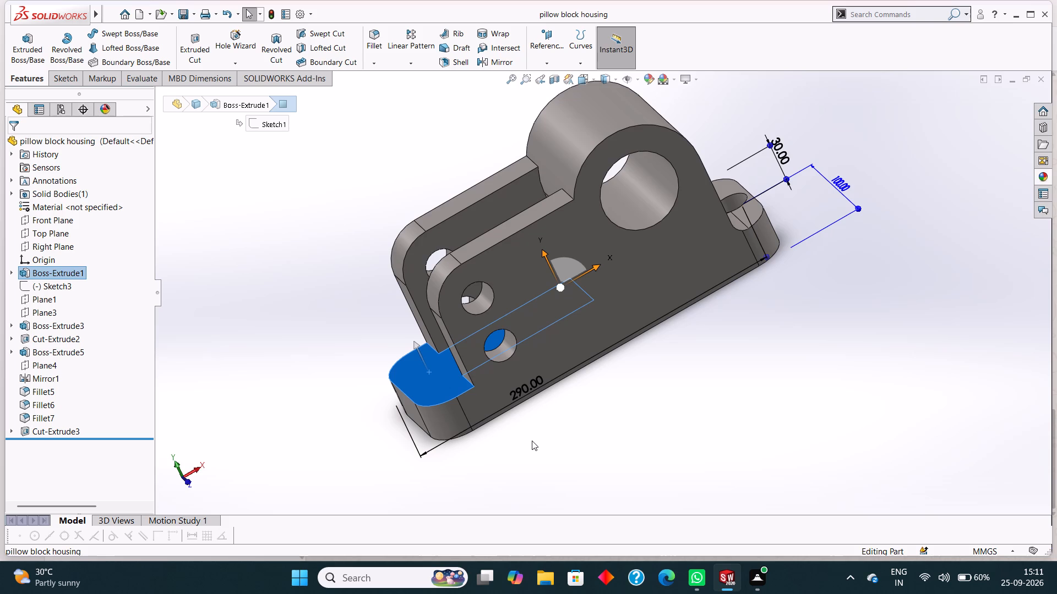
key("ctrl+8")
right_click(394, 302)
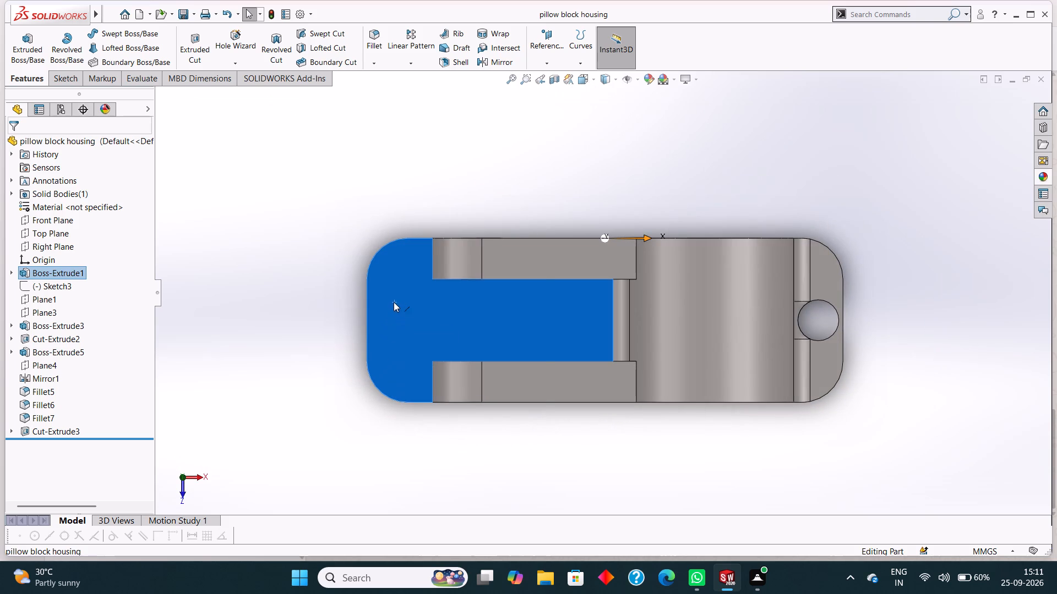
left_click(421, 286)
key("Escape")
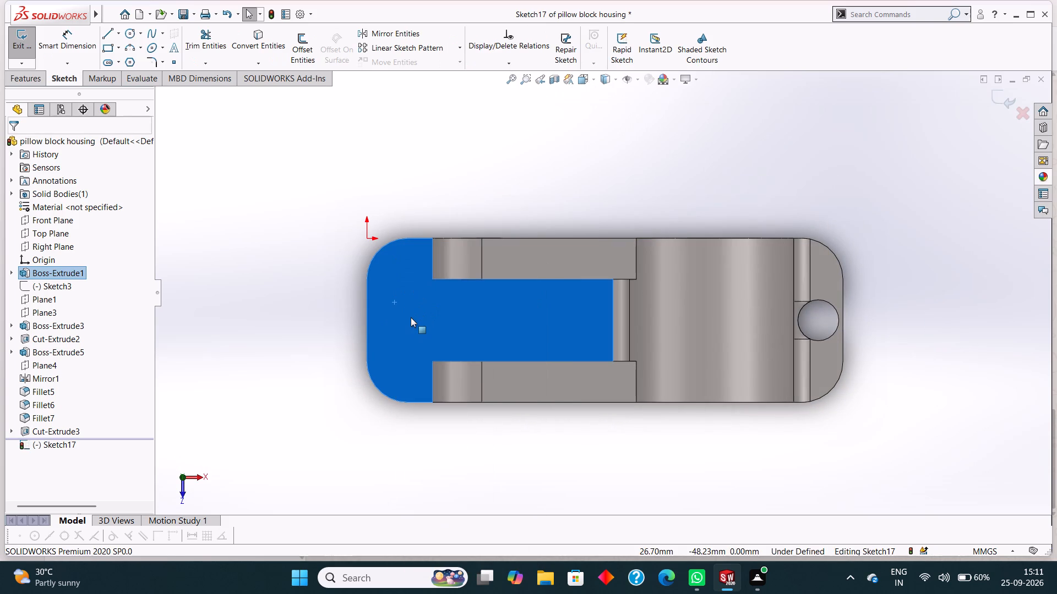
left_click(128, 35)
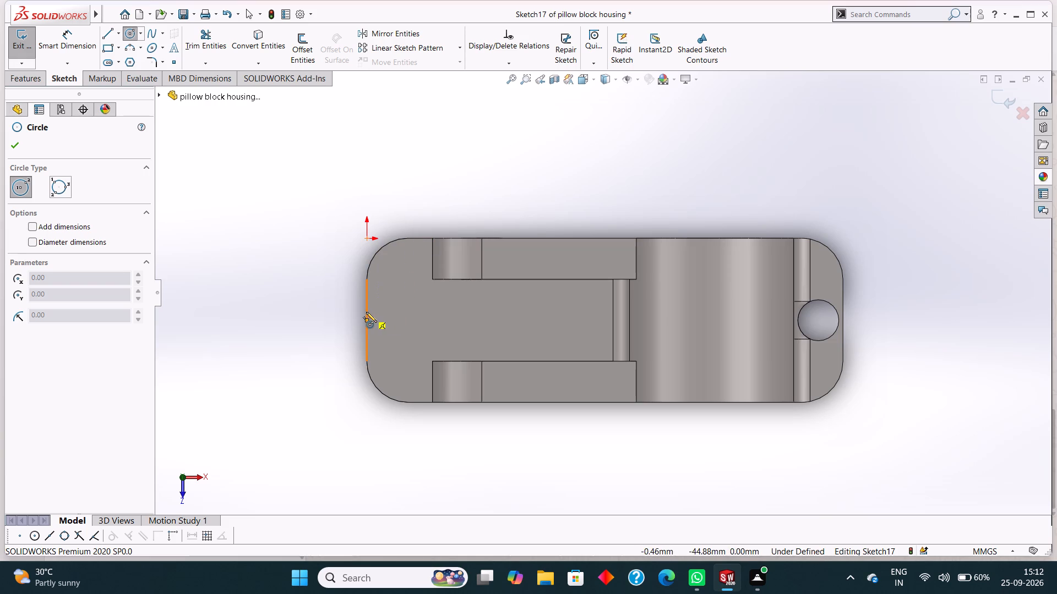
left_click(405, 318)
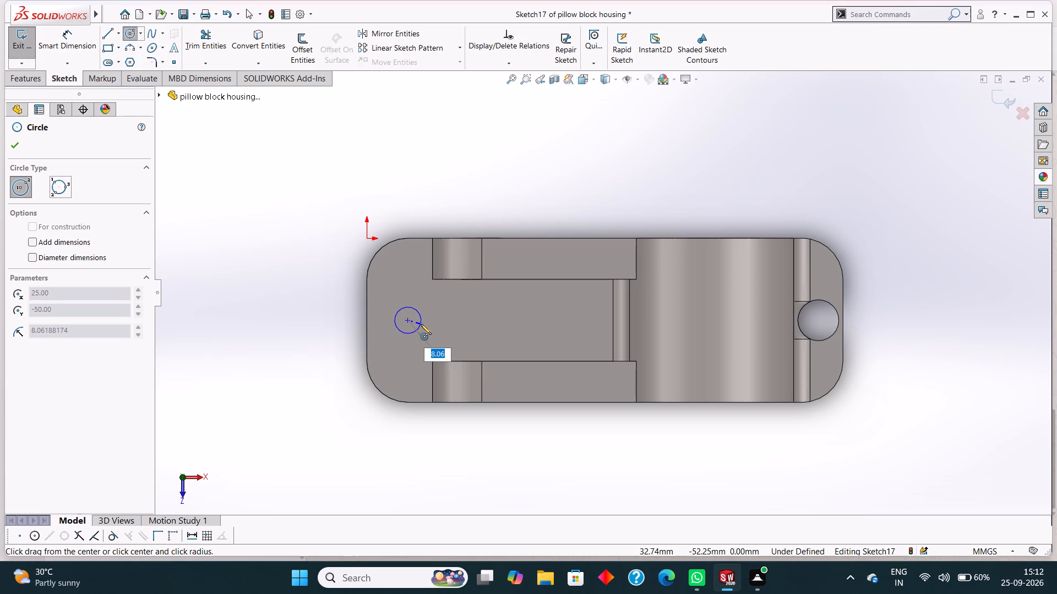
key("BackSpace")
type("12.5")
key("Return")
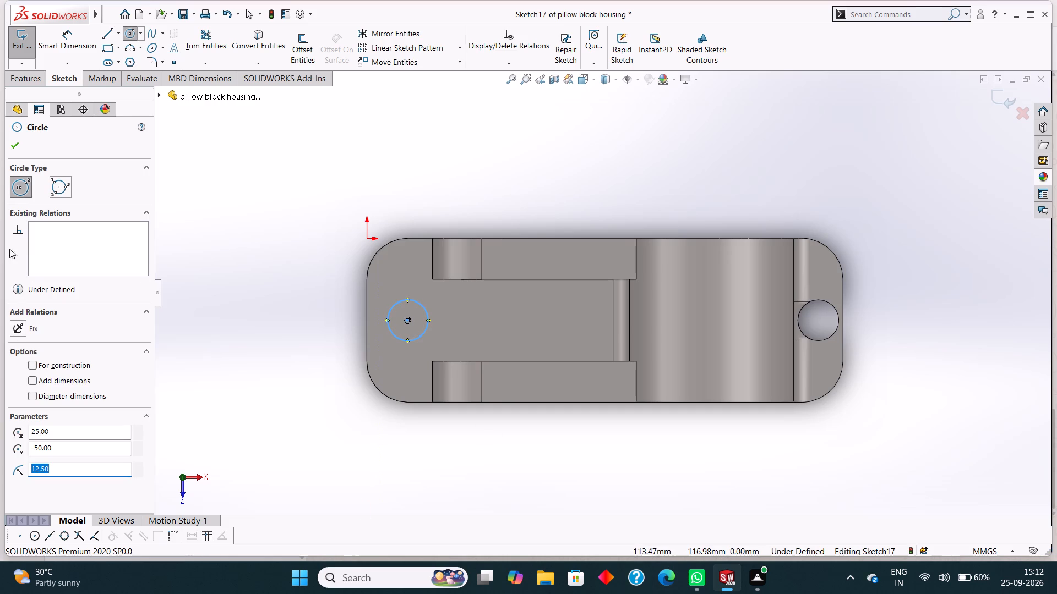
left_click(13, 142)
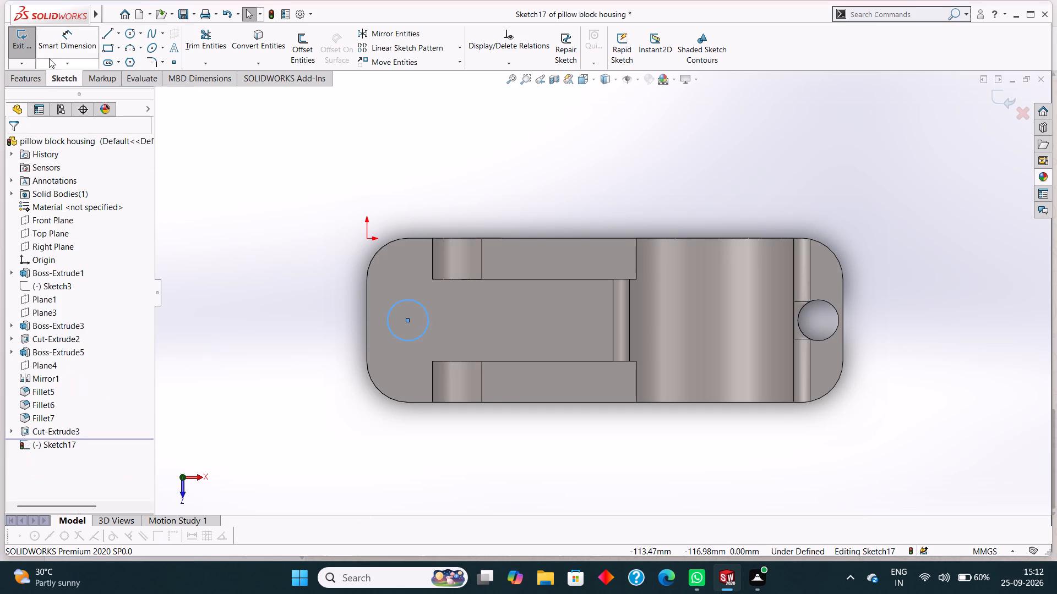
Dimension the sketched circle at the base's undrilled end with a diameter of 25 mm.
left_click(57, 42)
left_click(402, 301)
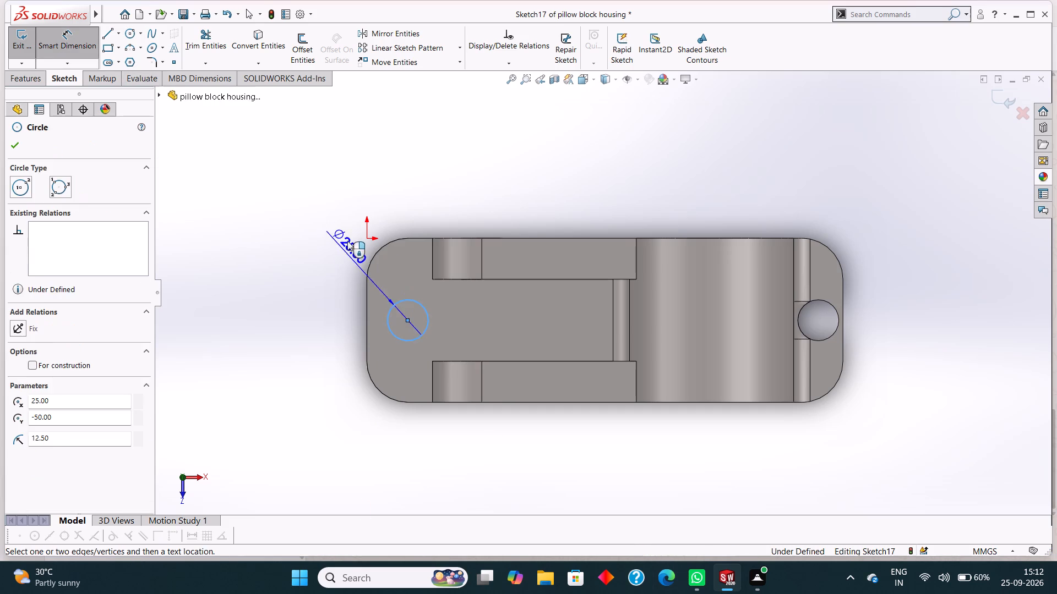
left_click(355, 226)
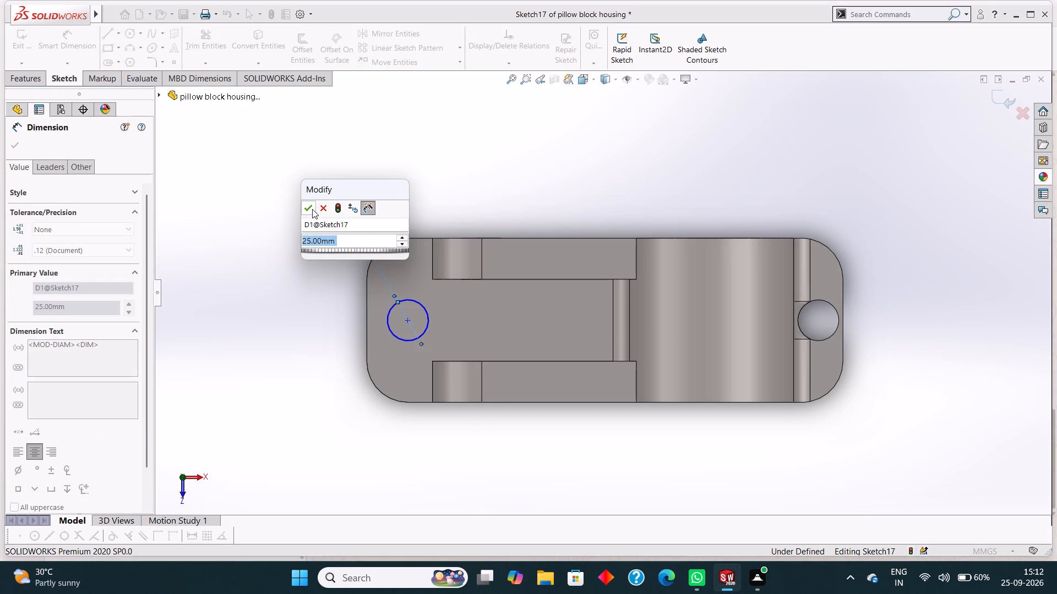
left_click(310, 208)
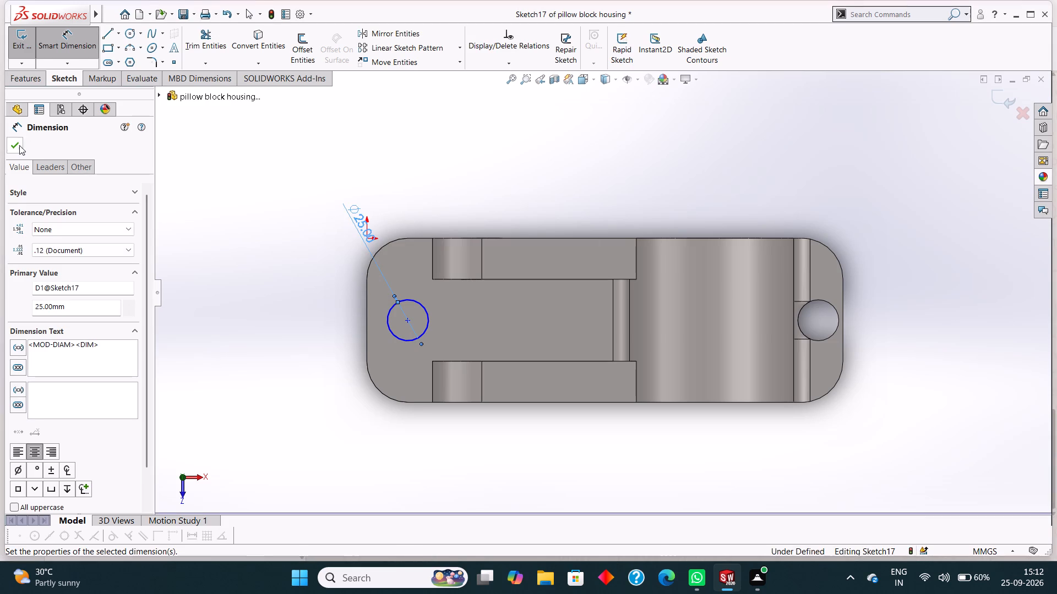
left_click(19, 145)
Cut-extrude the 25 mm circle Through All to make the mounting hole in the base.
left_click(34, 76)
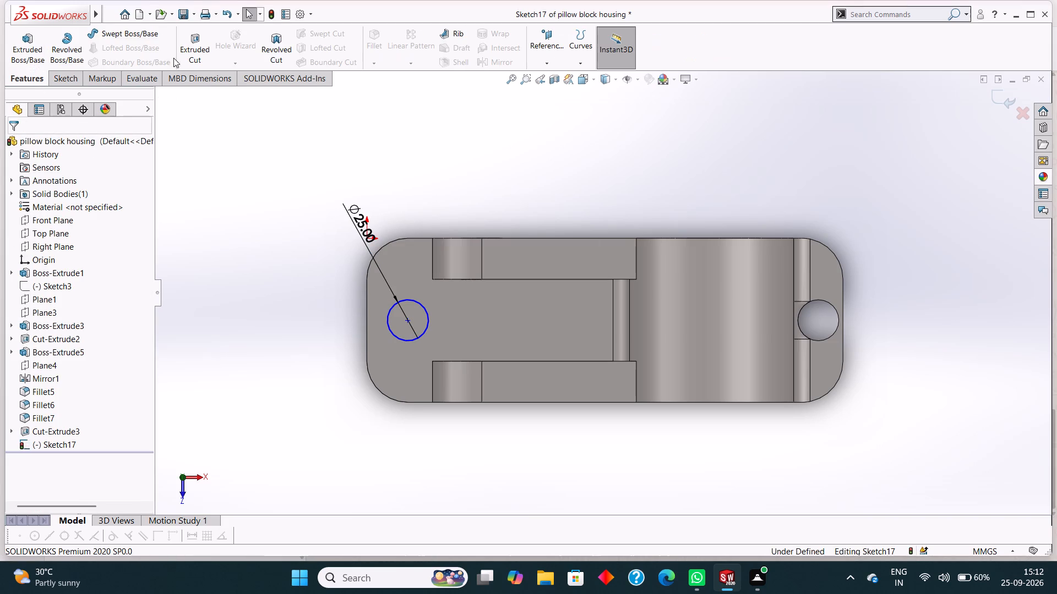
left_click(200, 50)
middle_click_drag(560, 189, 566, 183)
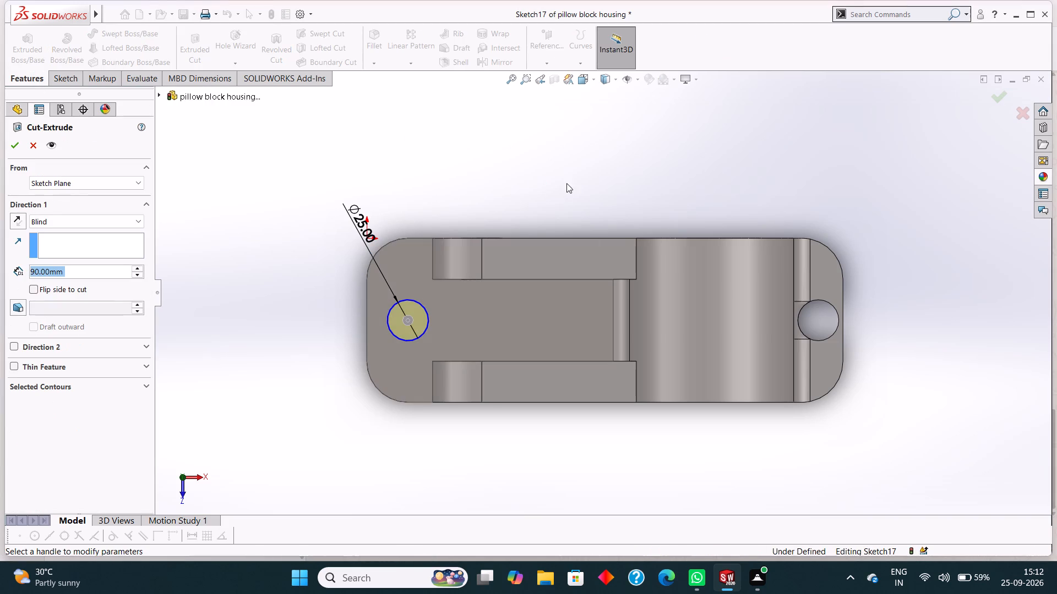
middle_click_drag(566, 183, 593, 122)
scroll(596, 125, "down", 1)
middle_click_drag(907, 377, 896, 333)
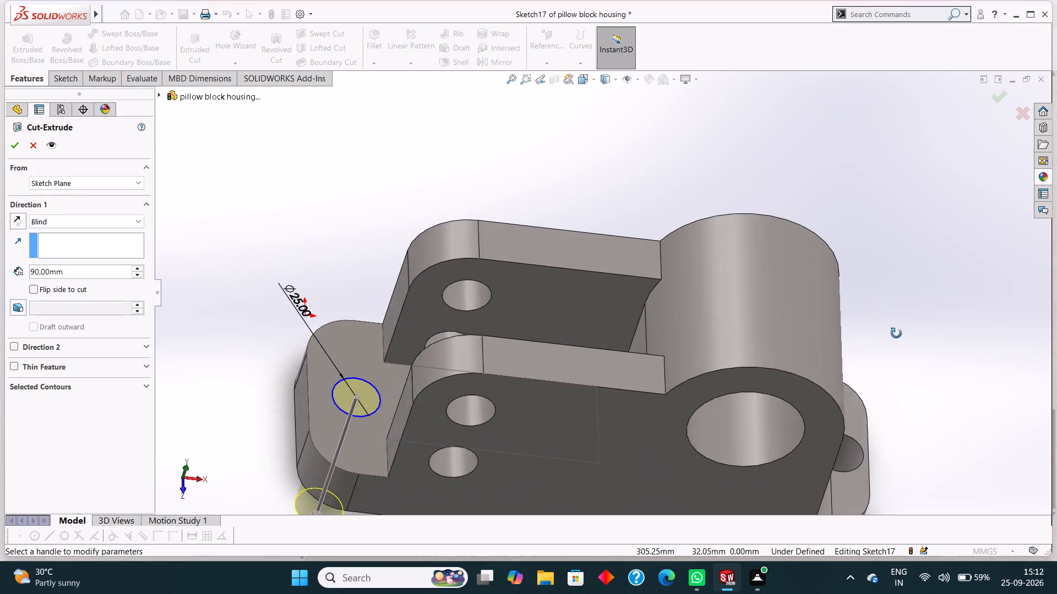
middle_click_drag(896, 333, 901, 338)
scroll(901, 339, "up", 3)
middle_click_drag(901, 338, 913, 387)
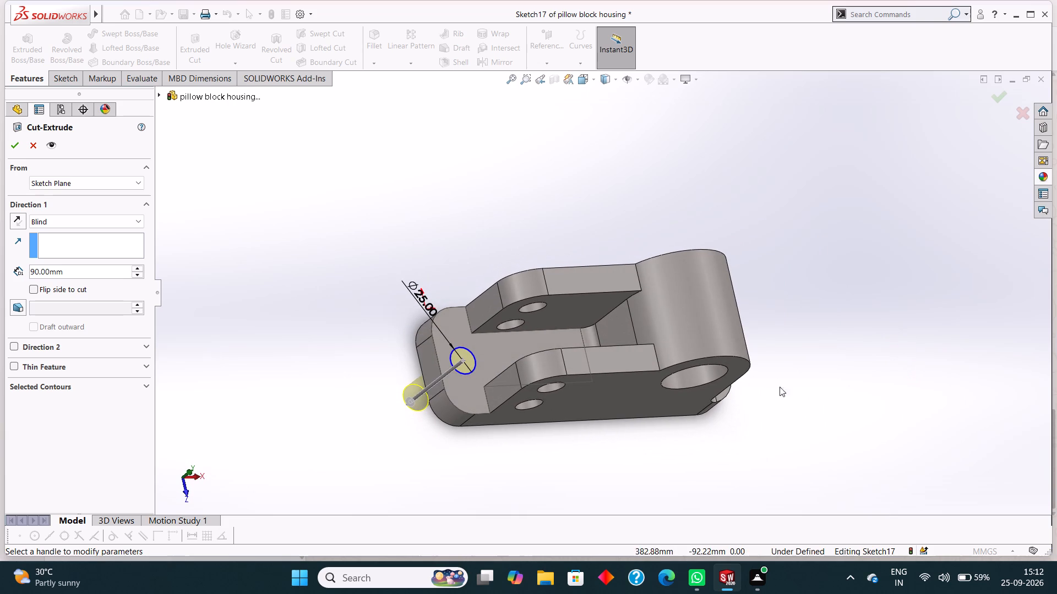
left_click(58, 220)
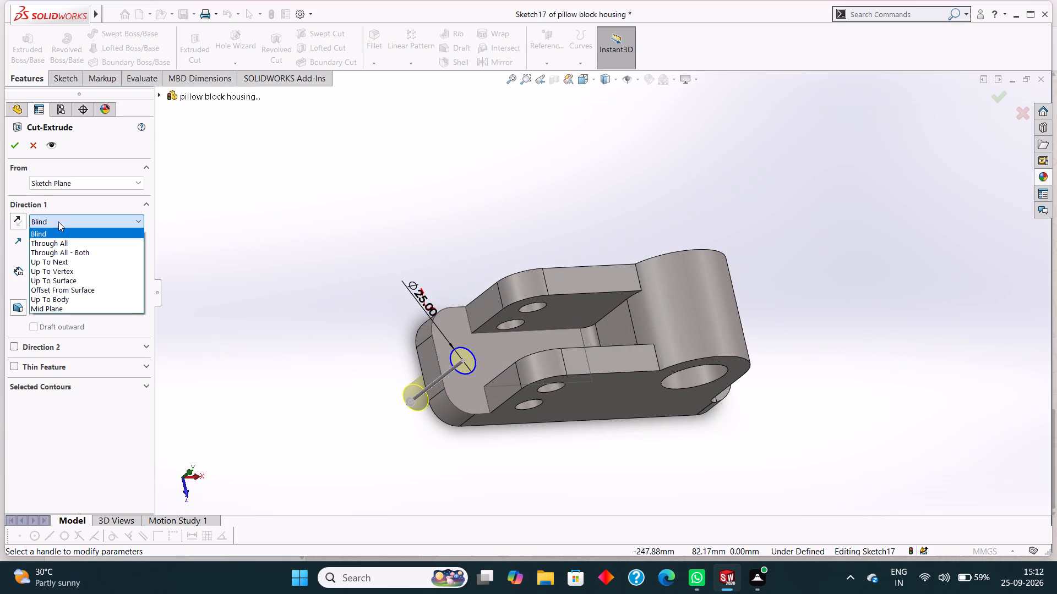
left_click(58, 243)
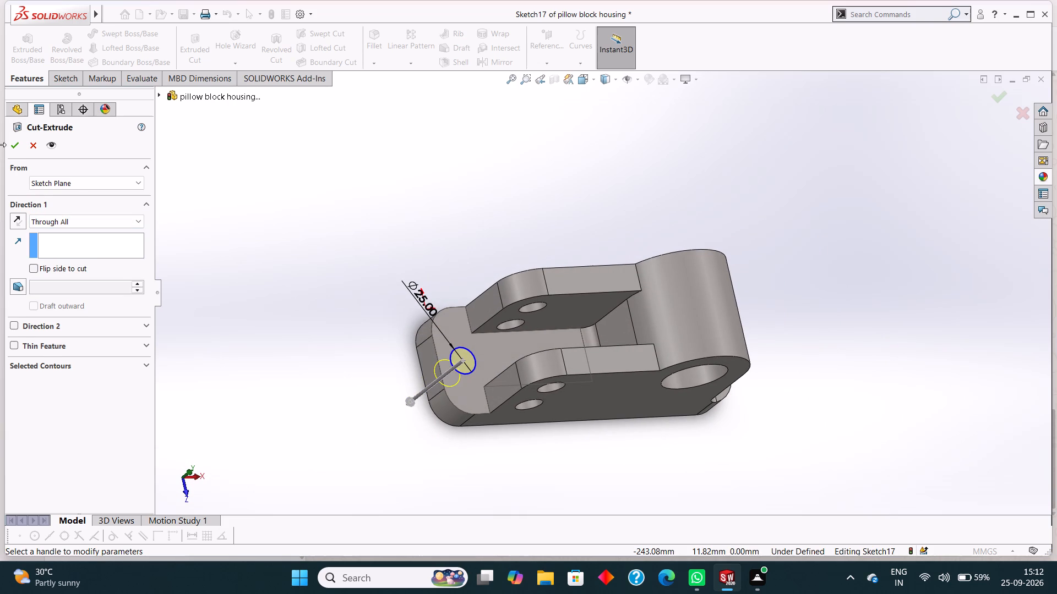
left_click(12, 146)
left_click(258, 256)
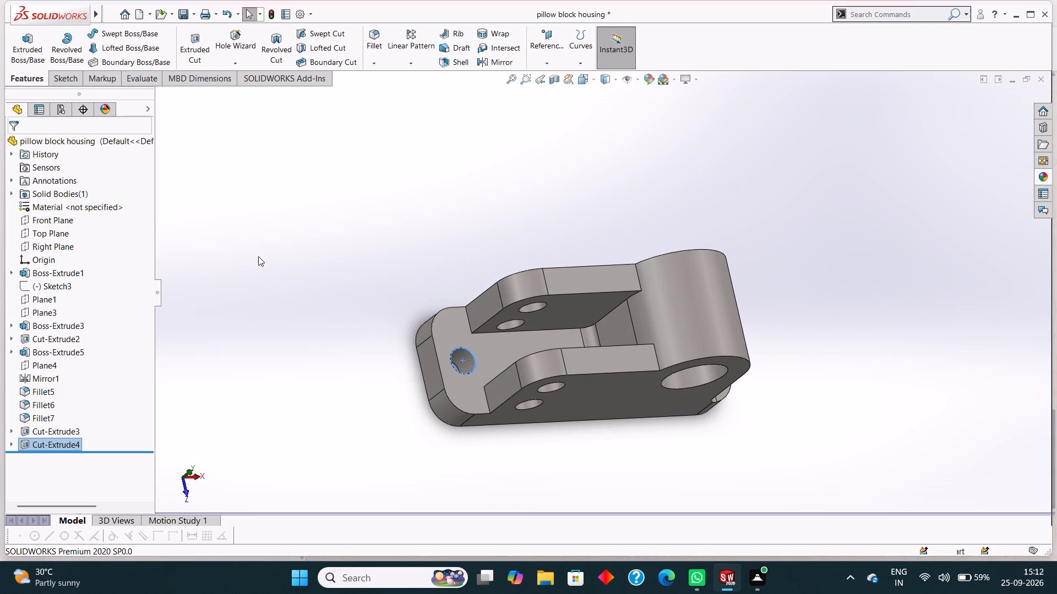
Save the updated pillow block housing part under its existing name.
middle_click_drag(382, 244, 341, 215)
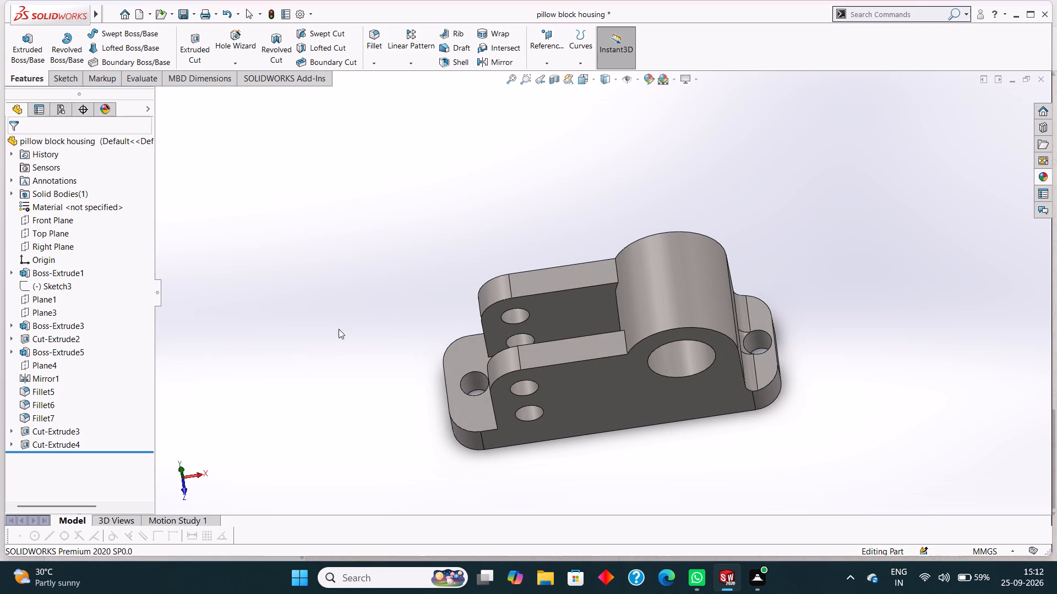
middle_click_drag(353, 355, 348, 240)
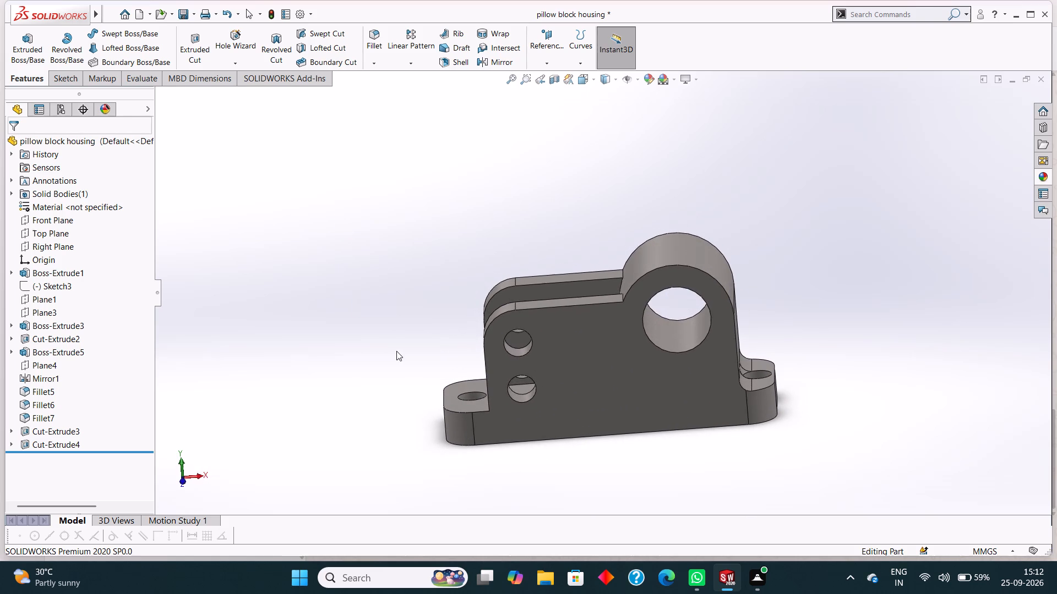
middle_click_drag(389, 341, 418, 381)
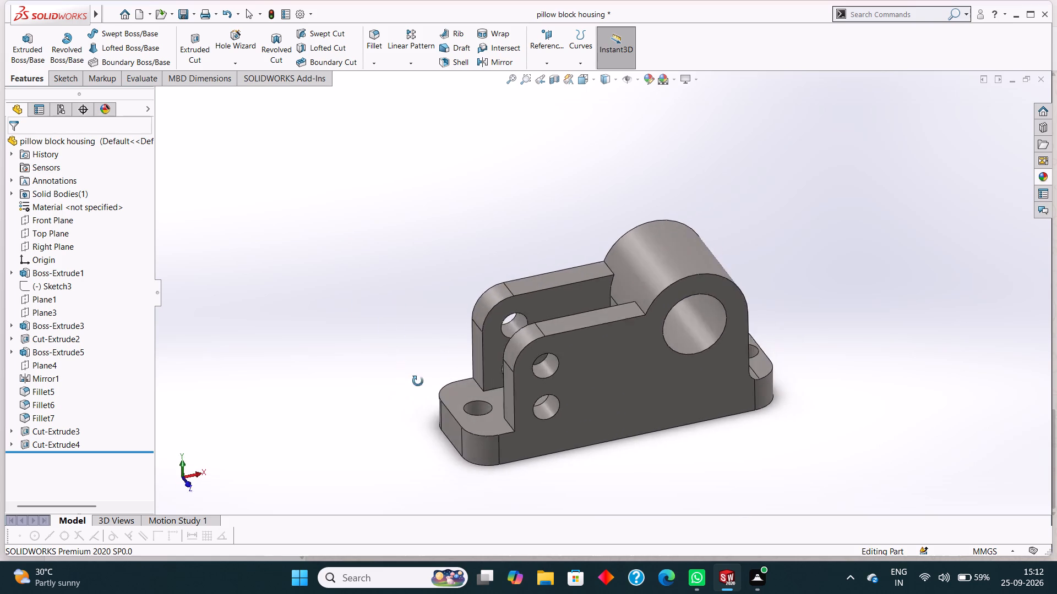
middle_click_drag(418, 381, 428, 373)
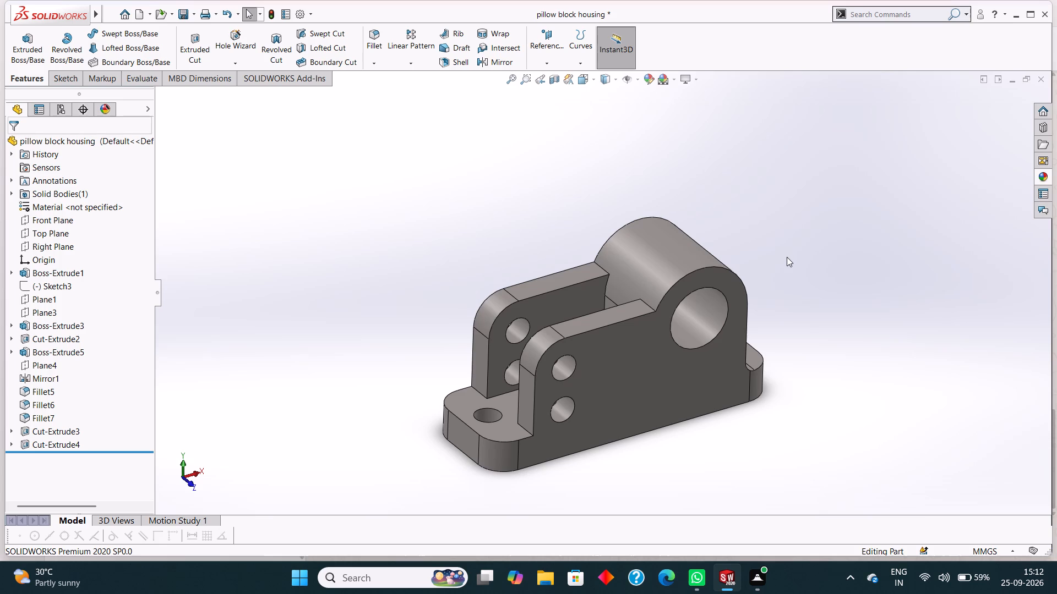
key("ctrl+s")
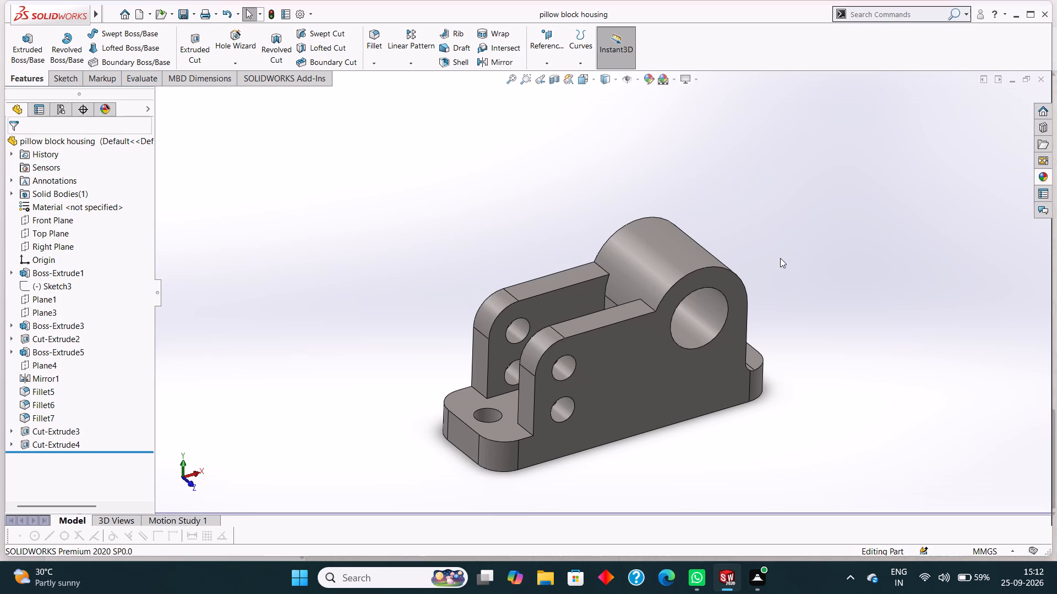
key("ctrl+s")
key("ctrl+s")
key("ctrl+s")
key("ctrl+s")
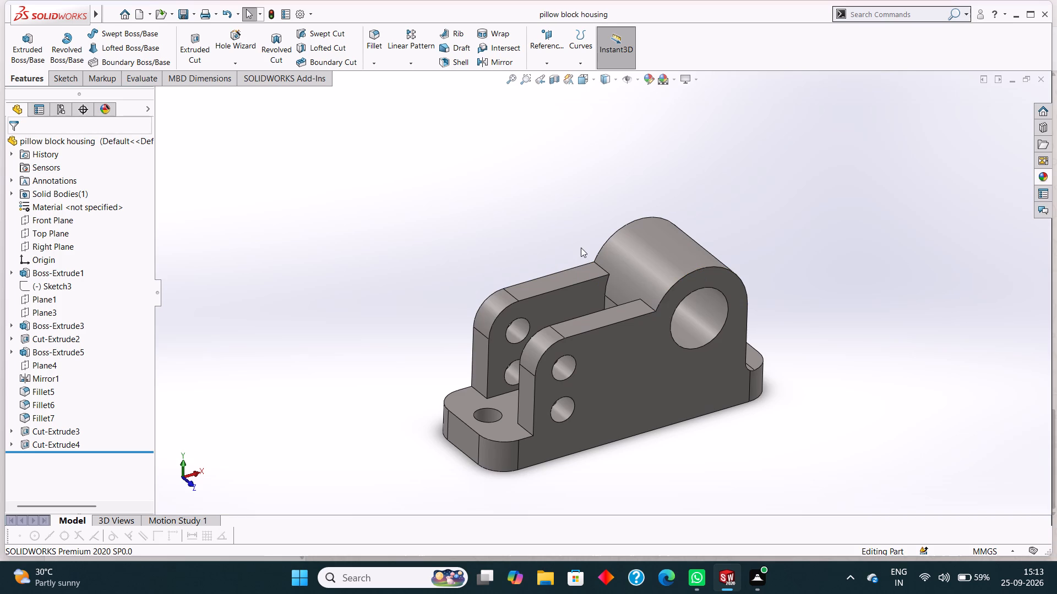
key("ctrl+s")
key("ctrl+s")
key("ctrl+s")
left_click(194, 14)
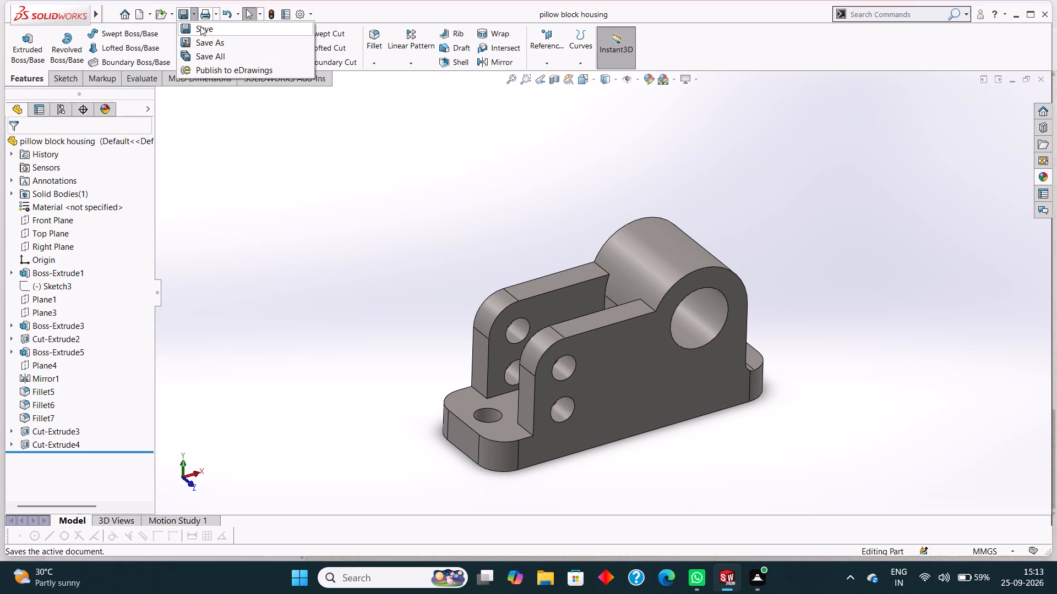
left_click(201, 28)
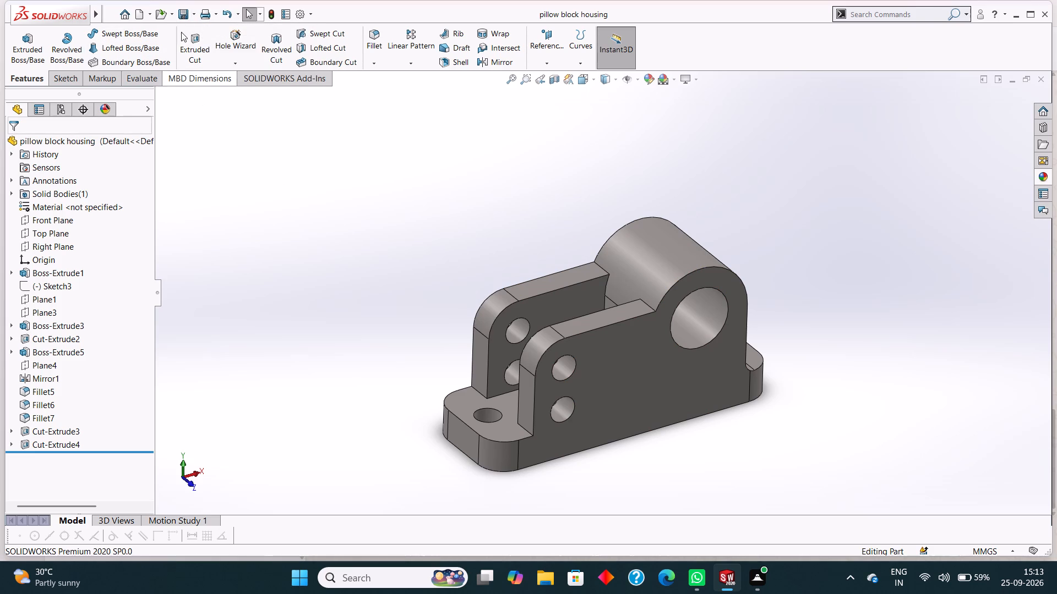
left_click(193, 10)
left_click(195, 31)
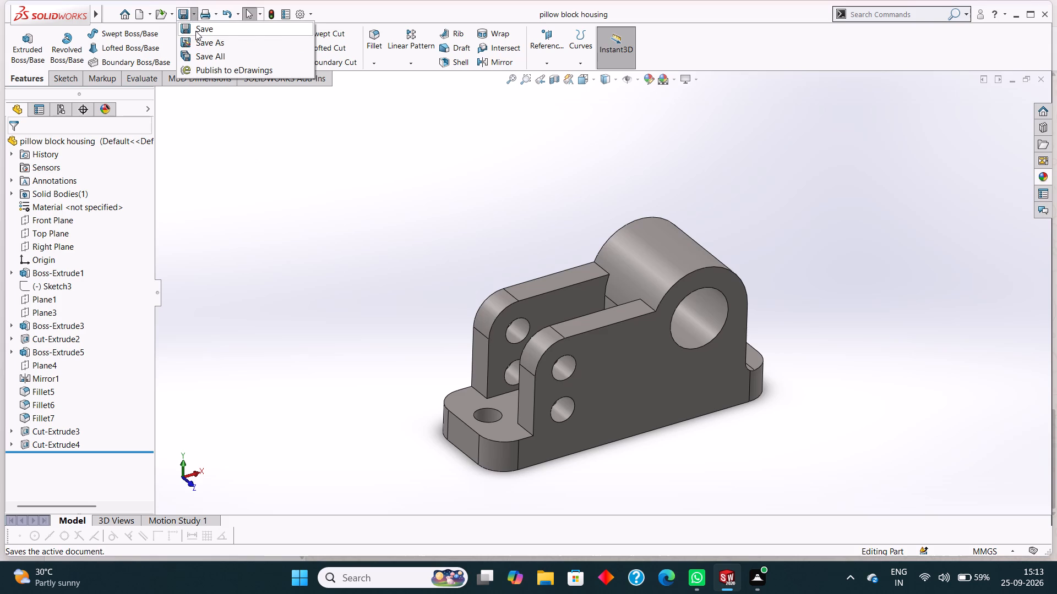
Save the part again as a PDF named "pillow block housing" in the tryfuji folder, replacing the existing PDF.
left_click(194, 15)
left_click(204, 39)
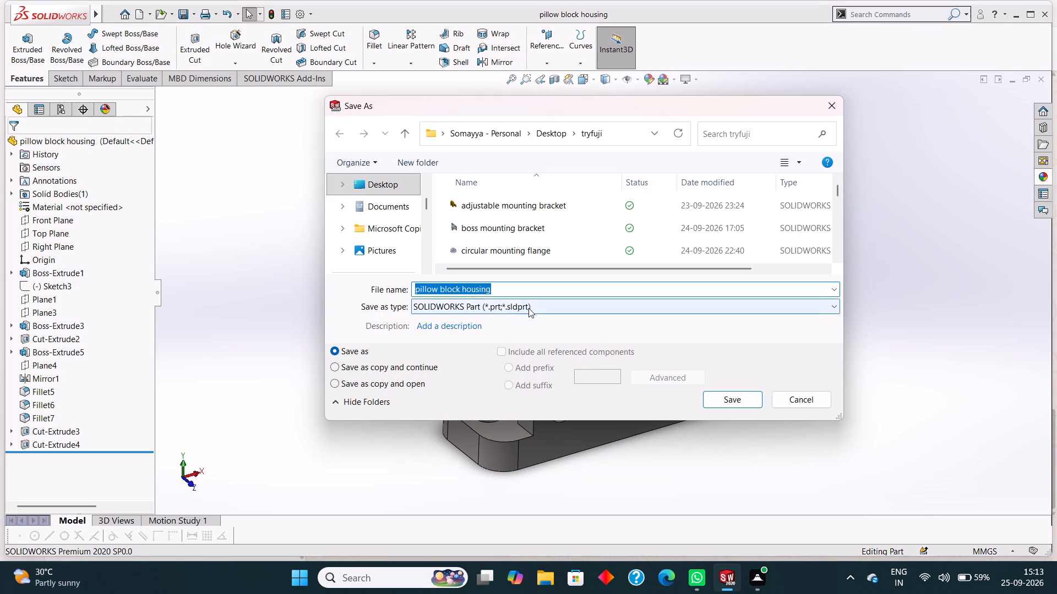
left_click(528, 308)
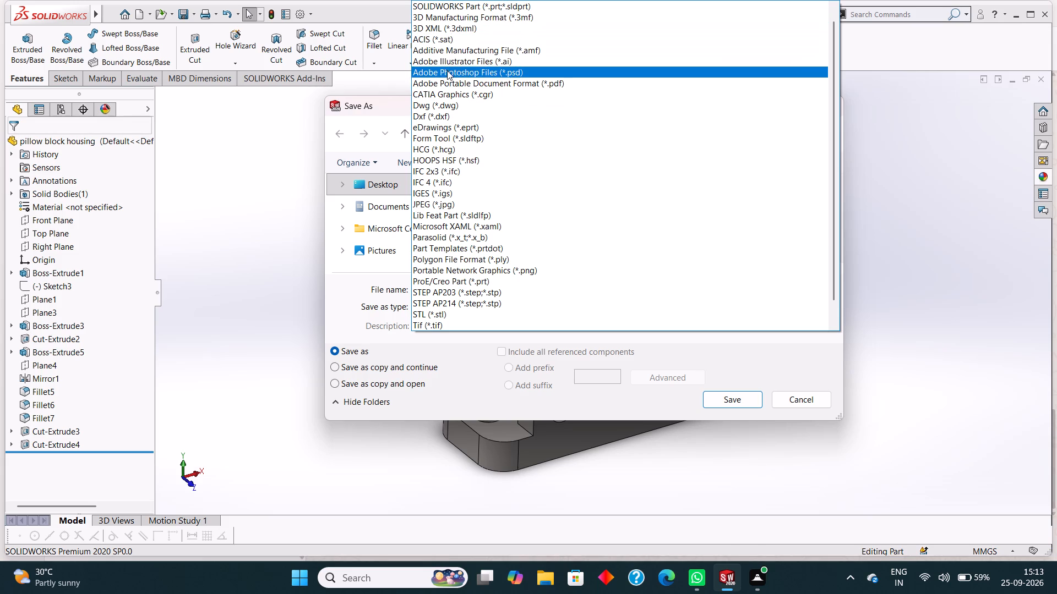
left_click(505, 82)
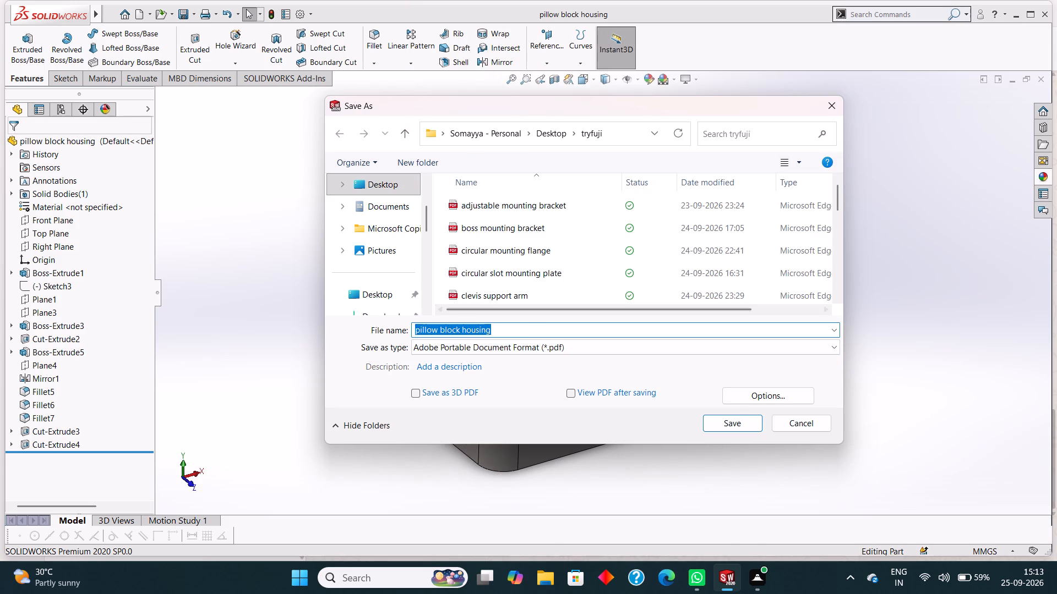
left_click(510, 329)
left_click(735, 422)
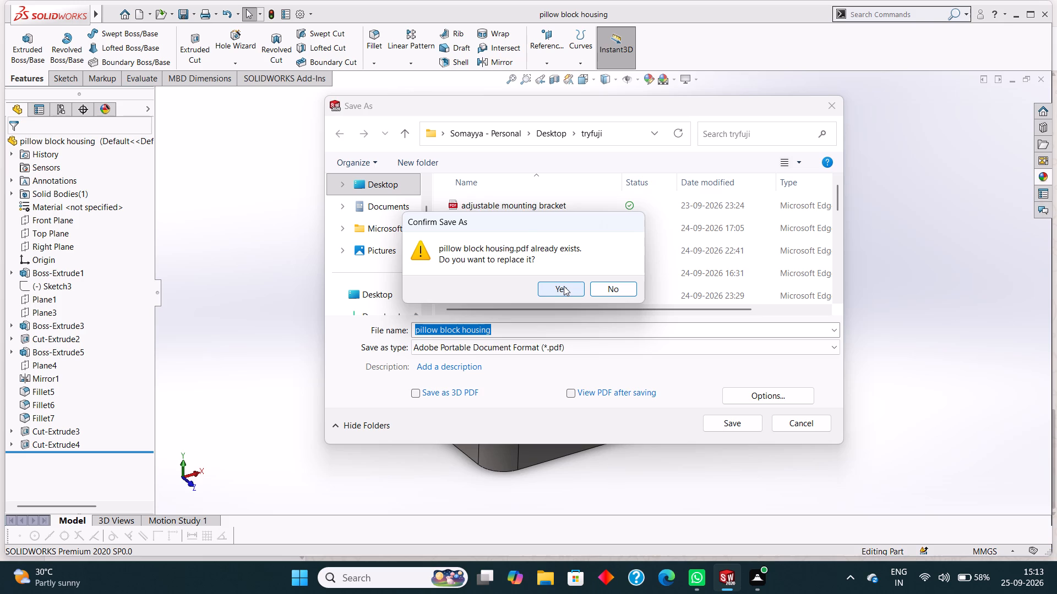
left_click(564, 285)
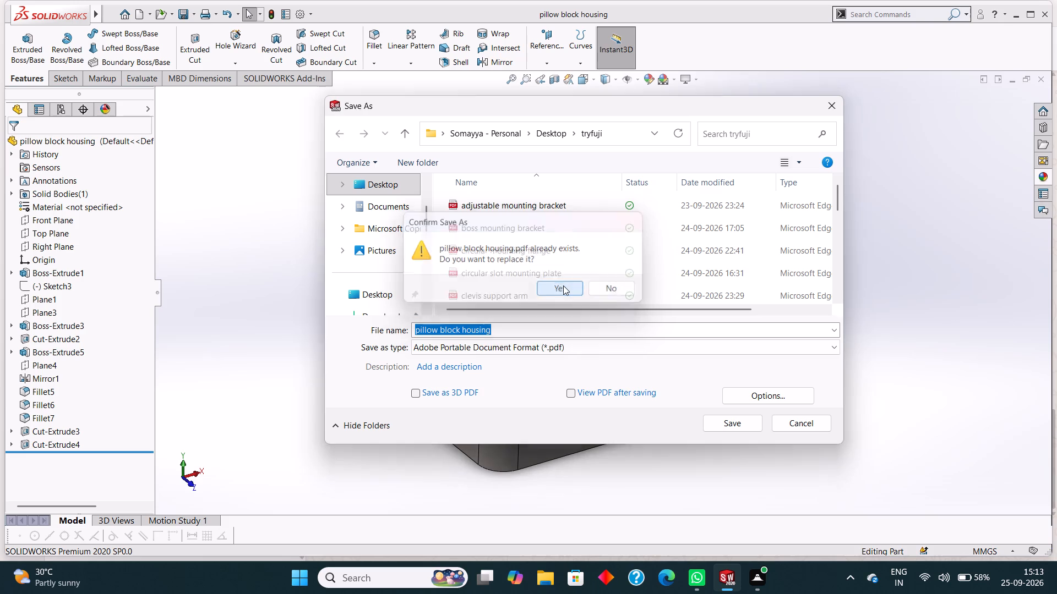